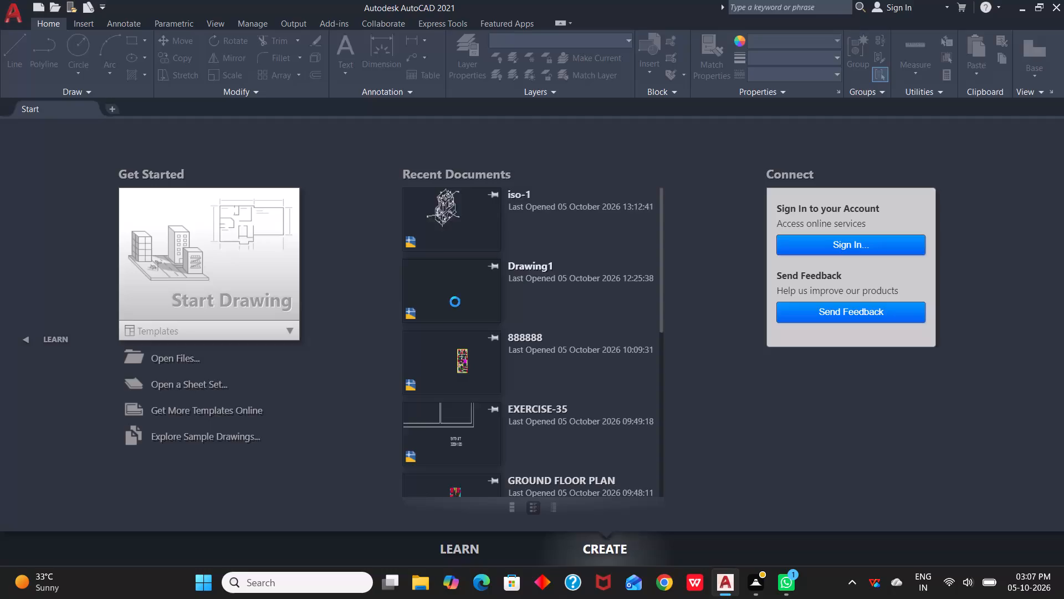
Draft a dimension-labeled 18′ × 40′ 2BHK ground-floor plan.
Switch the drawing from isometric drafting to orthographic mode.
{"action": "scroll", "coordinate": [502, 286], "scroll_direction": "down", "scroll_amount": 2}
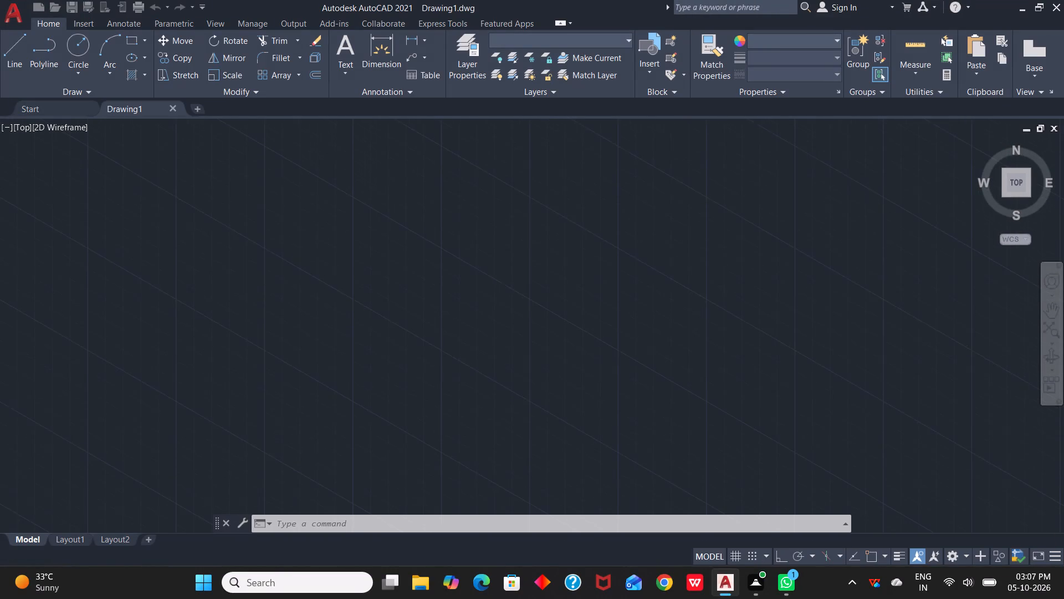
{"action": "scroll", "coordinate": [502, 286], "scroll_direction": "down", "scroll_amount": 7}
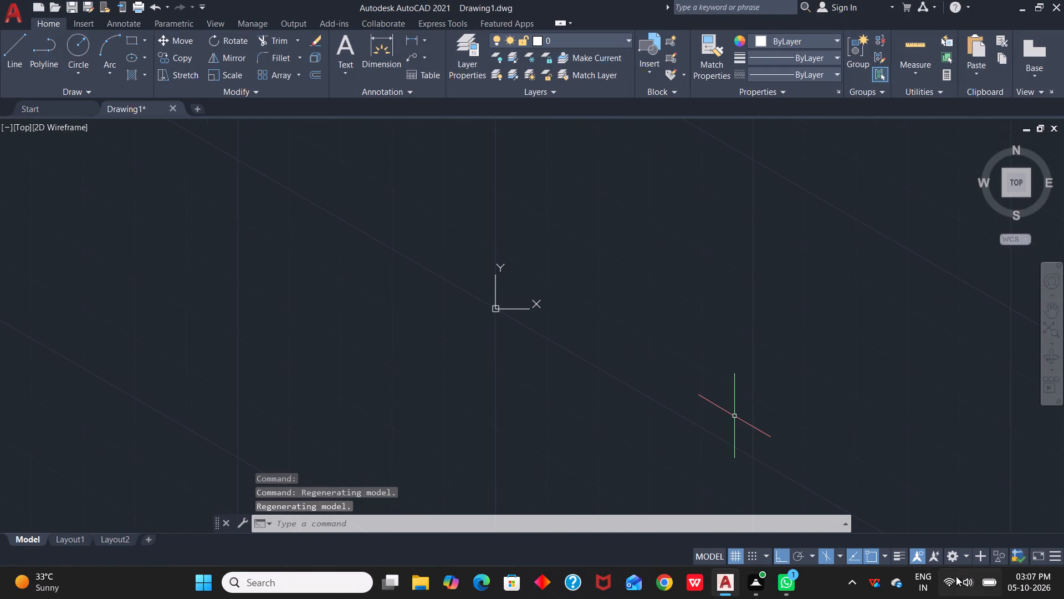
{"action": "left_click", "coordinate": [825, 559]}
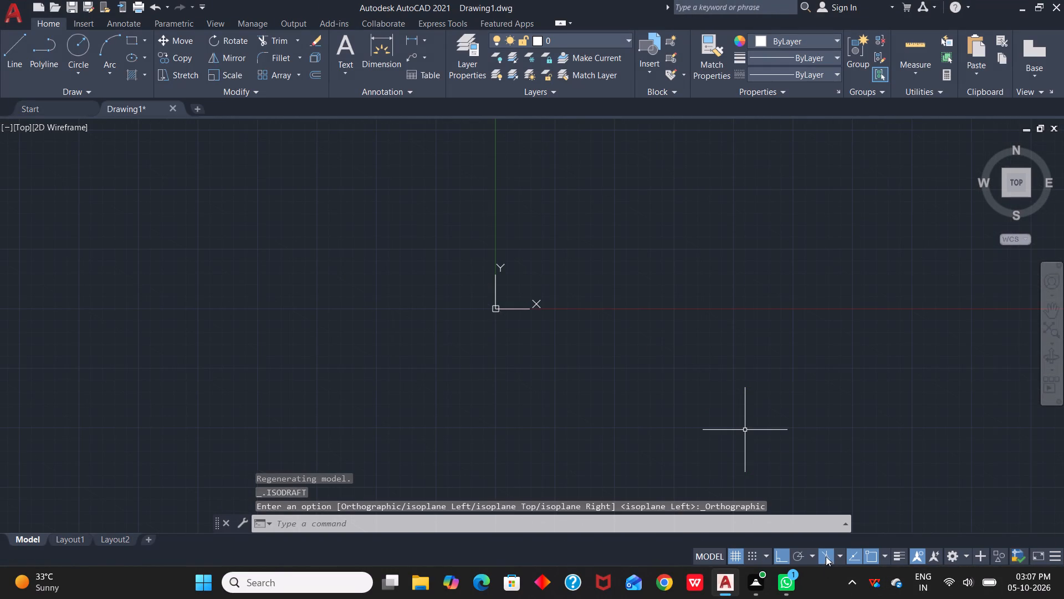
Turn on command logging for the drawing session with LOGFILEON.
{"action": "scroll", "coordinate": [603, 336], "scroll_direction": "down", "scroll_amount": 1}
{"action": "middle_click_drag", "start_coordinate": [657, 324], "coordinate": [429, 376]}
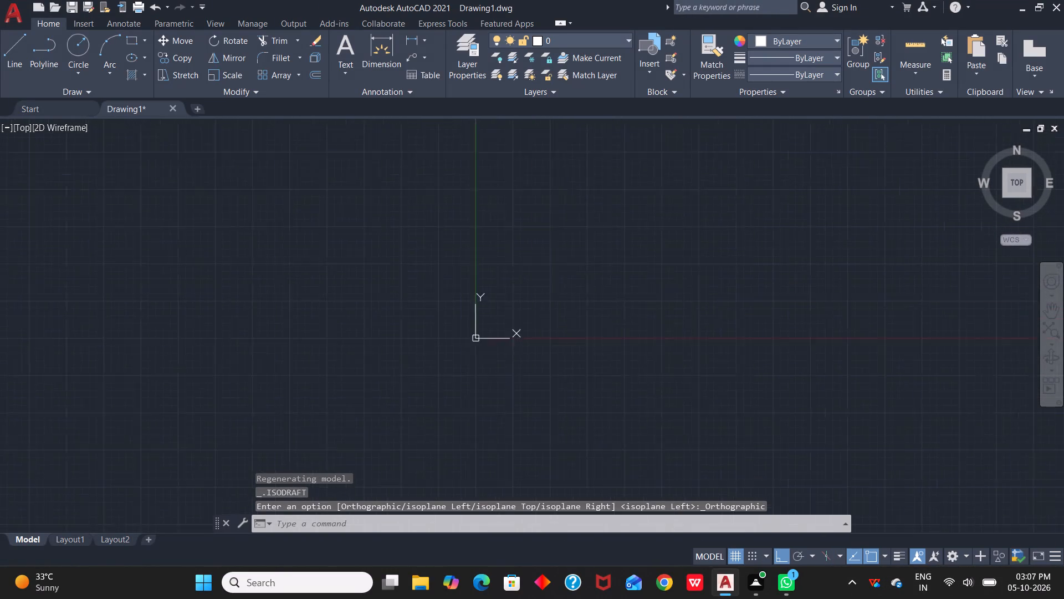
{"action": "middle_click_drag", "start_coordinate": [429, 376], "coordinate": [249, 417]}
{"action": "key", "text": "Escape"}
{"action": "key", "text": "Escape"}
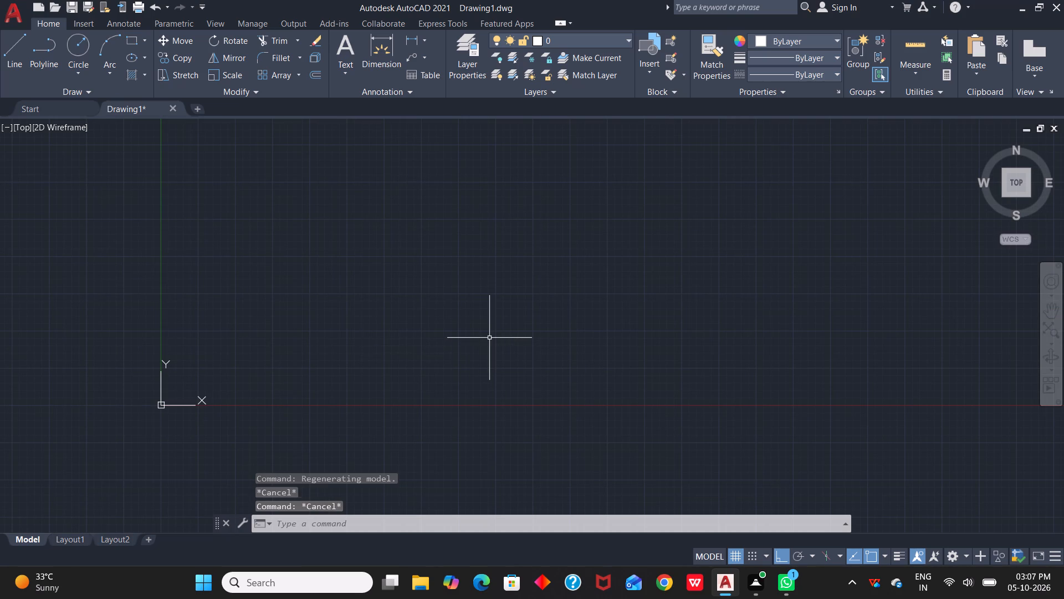
{"action": "key", "text": "Escape"}
{"action": "key", "text": "Escape"}
{"action": "type", "text": "lo"}
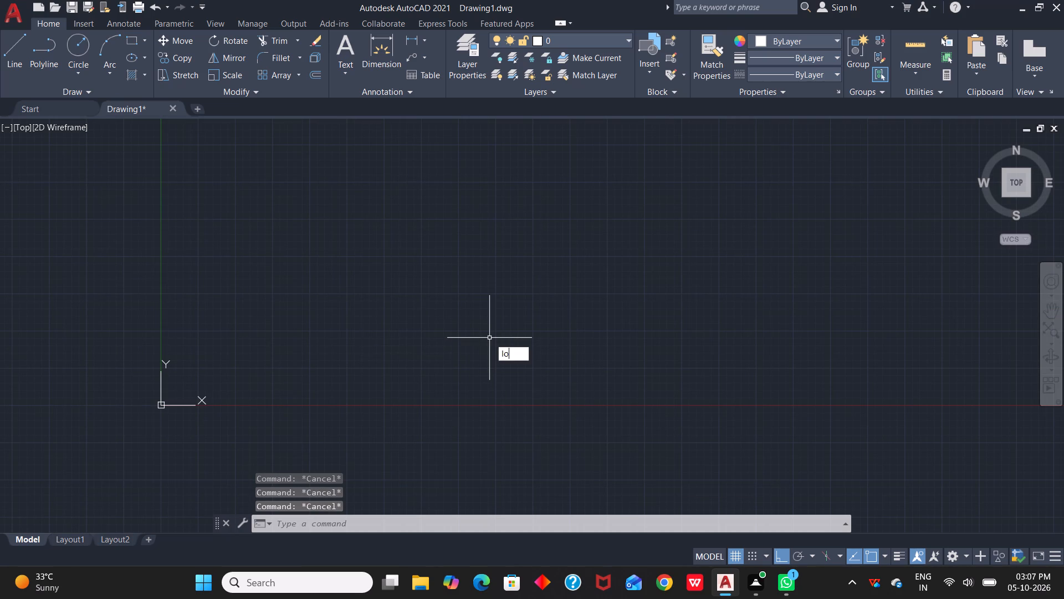
{"action": "key", "text": "g"}
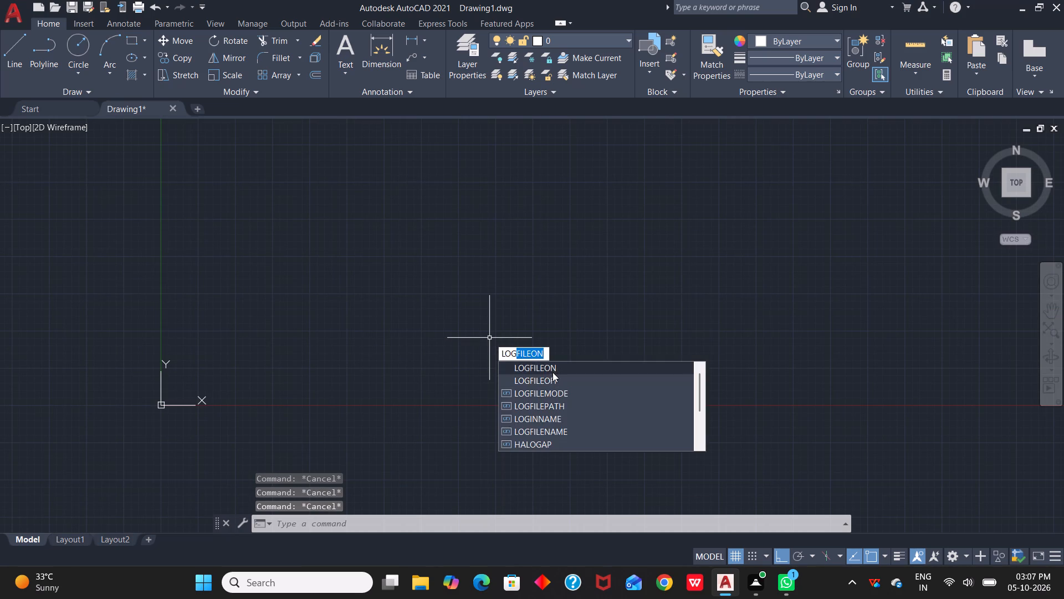
{"action": "left_click", "coordinate": [553, 372]}
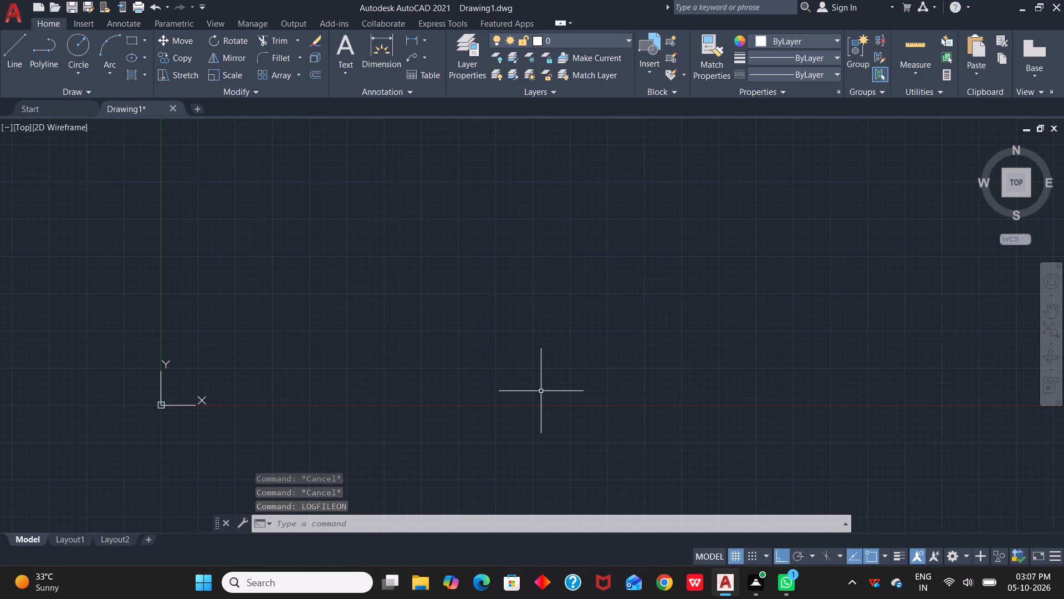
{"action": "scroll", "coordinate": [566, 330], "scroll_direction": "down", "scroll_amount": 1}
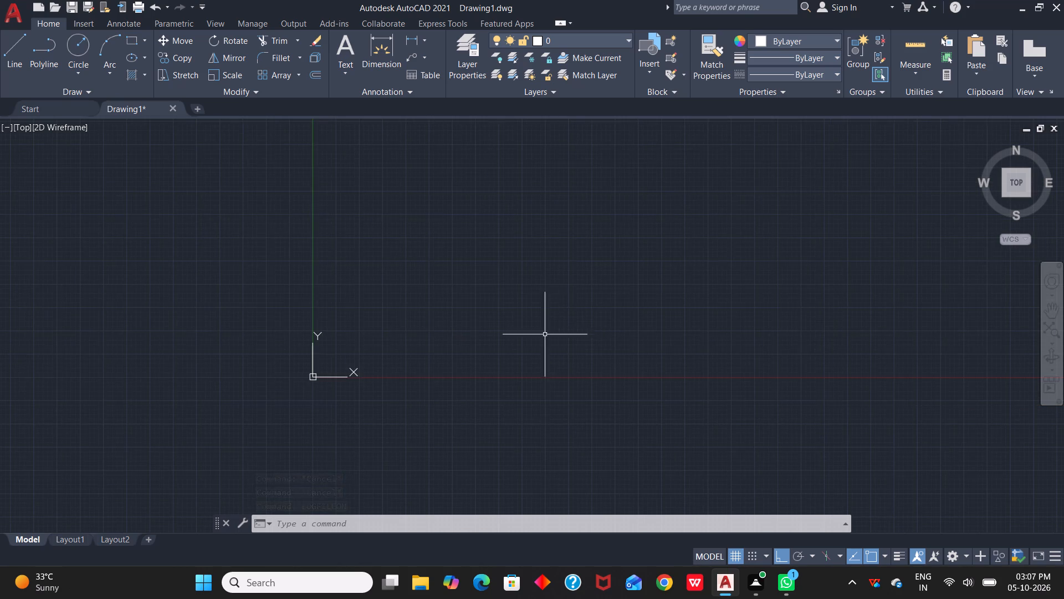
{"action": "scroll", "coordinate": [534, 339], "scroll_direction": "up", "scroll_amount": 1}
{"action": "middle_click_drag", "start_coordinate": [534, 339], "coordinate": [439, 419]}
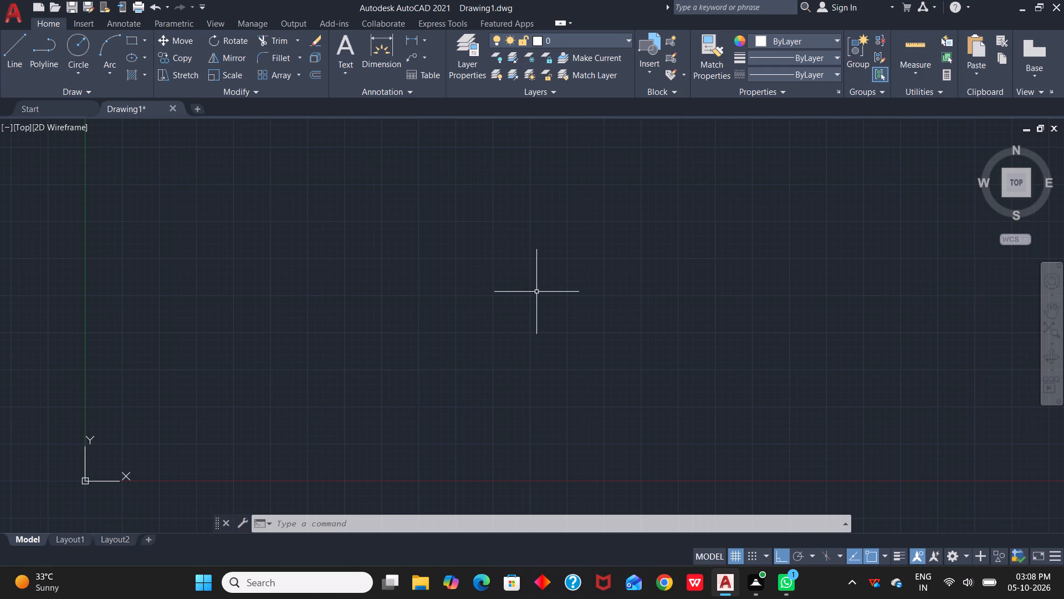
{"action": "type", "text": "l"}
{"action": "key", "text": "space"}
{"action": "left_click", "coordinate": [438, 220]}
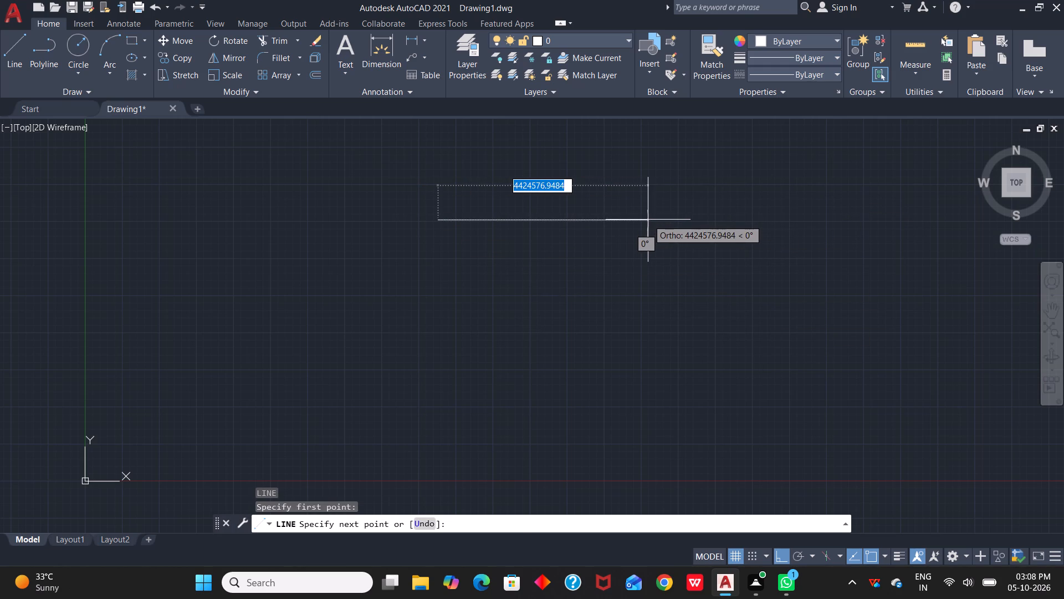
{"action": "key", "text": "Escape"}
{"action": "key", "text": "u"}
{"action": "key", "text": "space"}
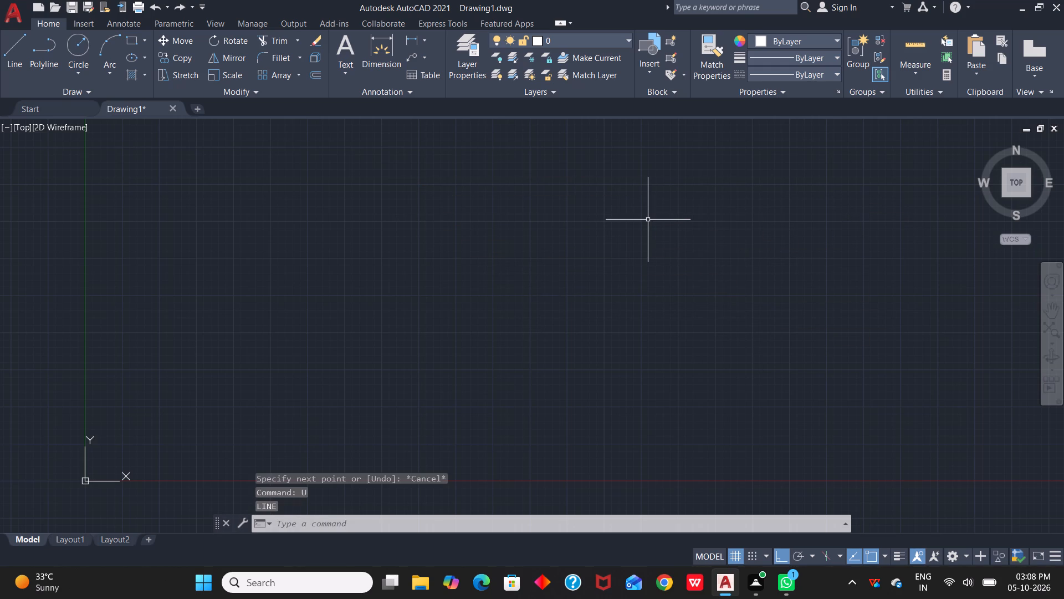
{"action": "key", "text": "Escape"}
Configure the drawing units to Engineering length with 0'-0" precision and Feet as the insertion scale.
{"action": "type", "text": "un"}
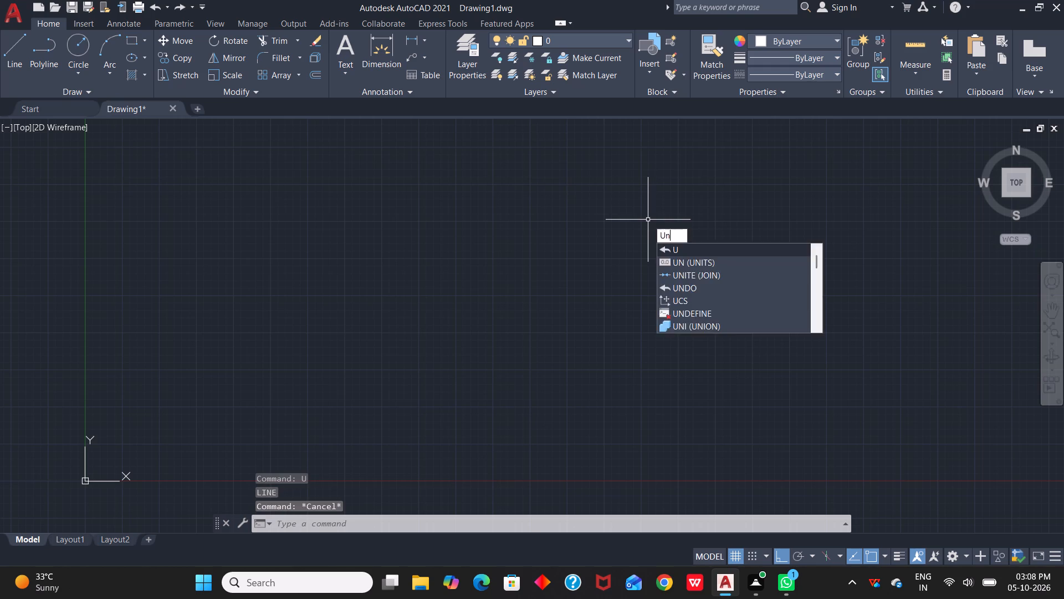
{"action": "key", "text": "space"}
{"action": "left_click", "coordinate": [510, 192]}
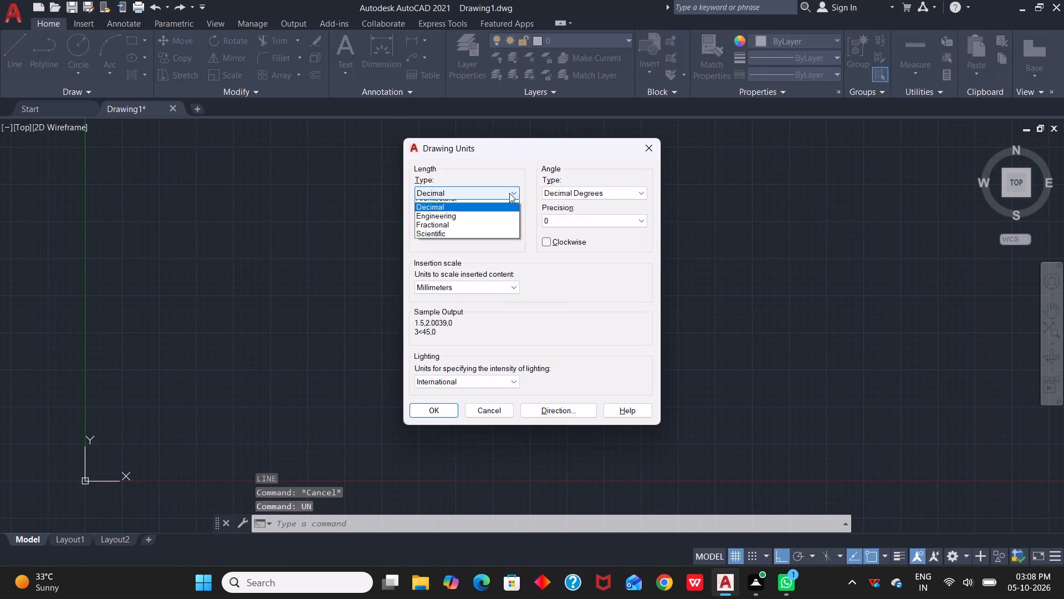
{"action": "left_click", "coordinate": [491, 219]}
{"action": "left_click", "coordinate": [509, 222]}
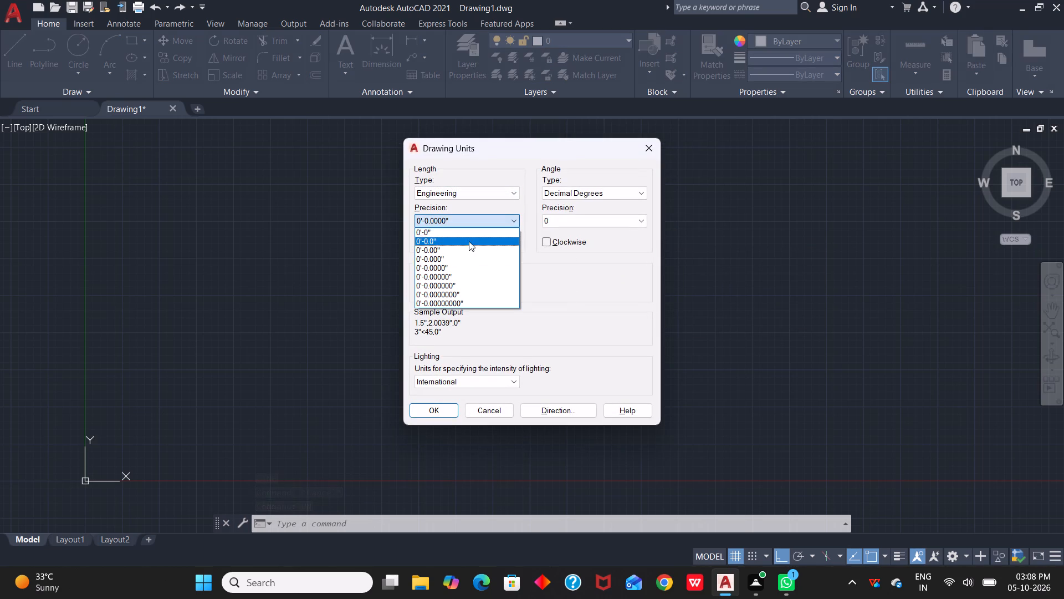
{"action": "left_click", "coordinate": [468, 234]}
{"action": "left_click", "coordinate": [516, 287]}
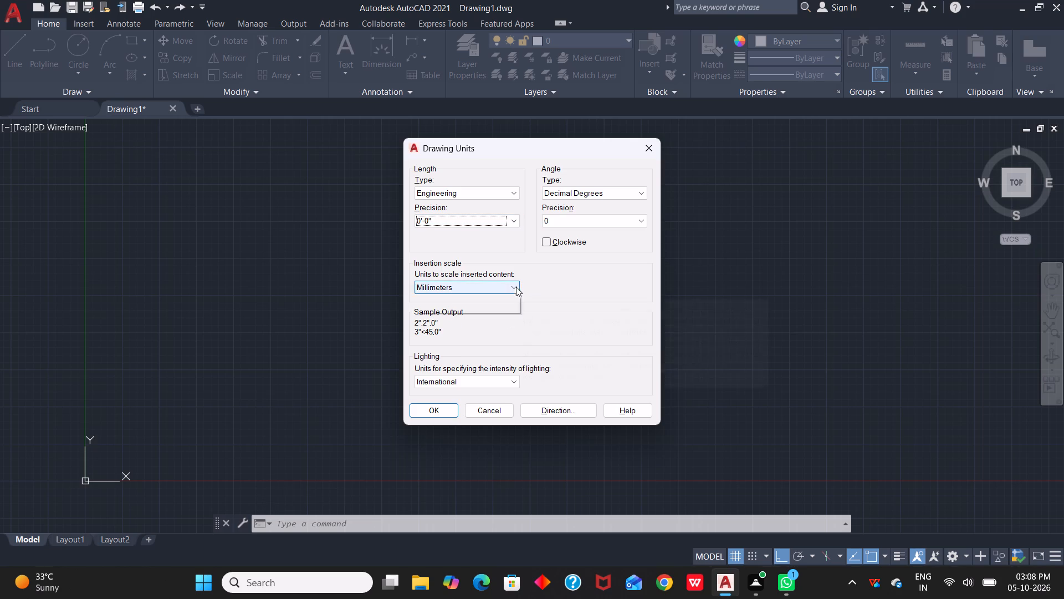
{"action": "left_click", "coordinate": [492, 314]}
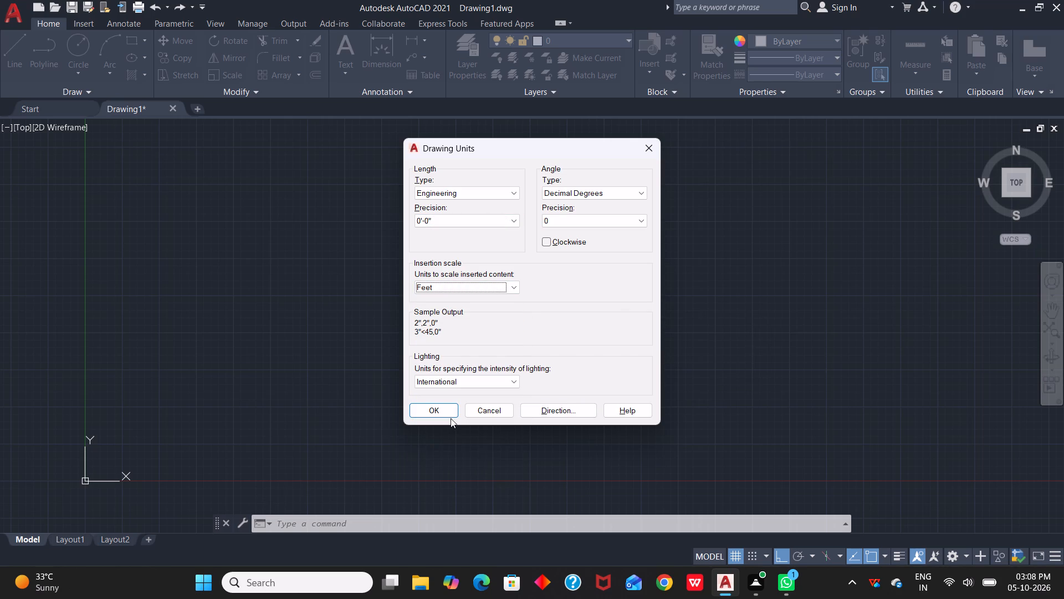
{"action": "left_click", "coordinate": [448, 412]}
{"action": "left_click", "coordinate": [578, 327]}
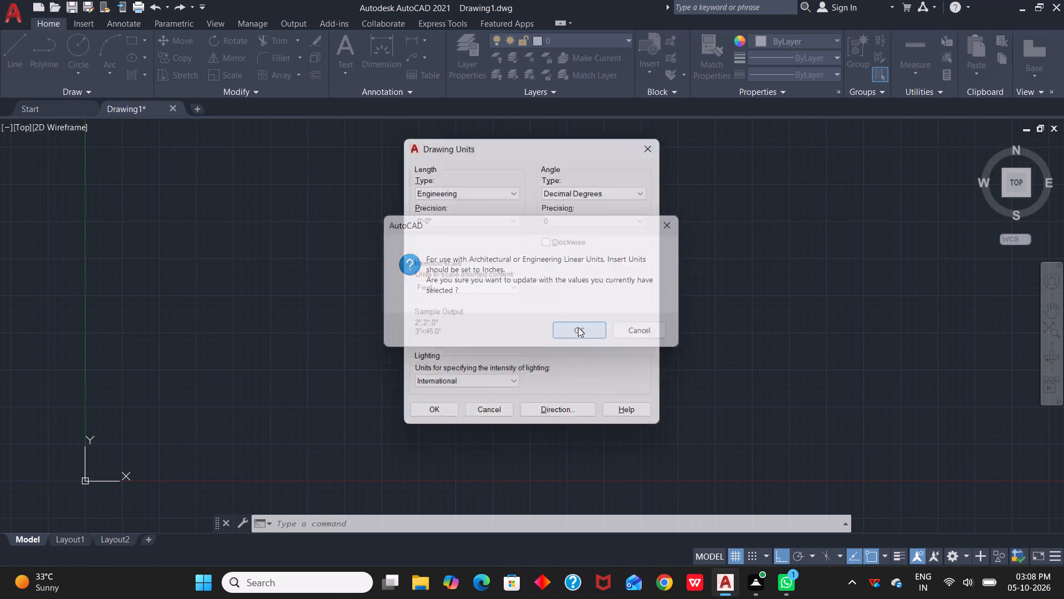
Modify the ISO-25 dimension style's primary units to Engineering format with 0'-0" precision.
{"action": "type", "text": "d"}
{"action": "key", "text": "space"}
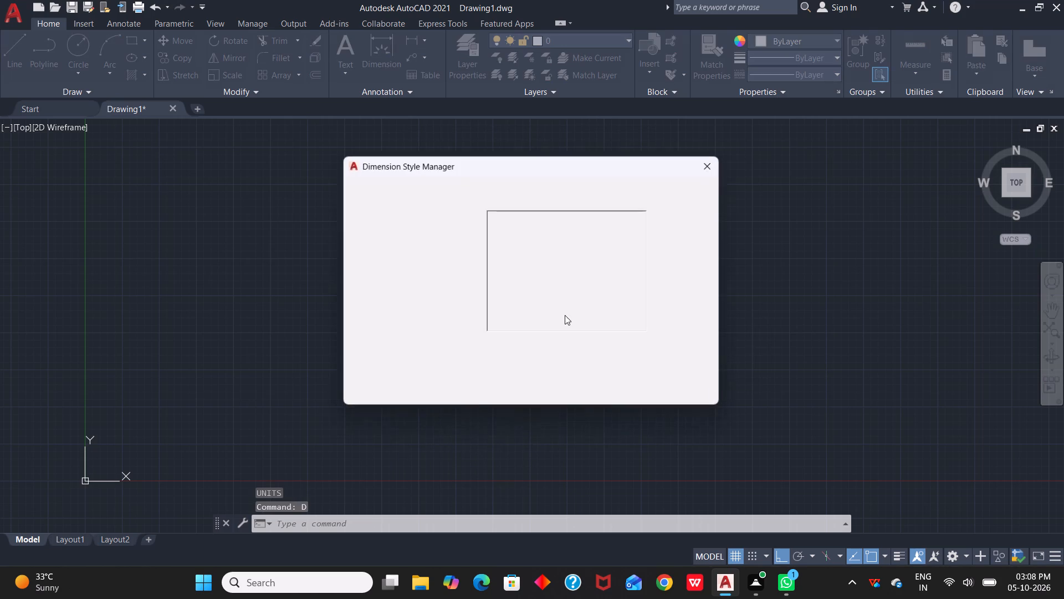
{"action": "left_click", "coordinate": [693, 257]}
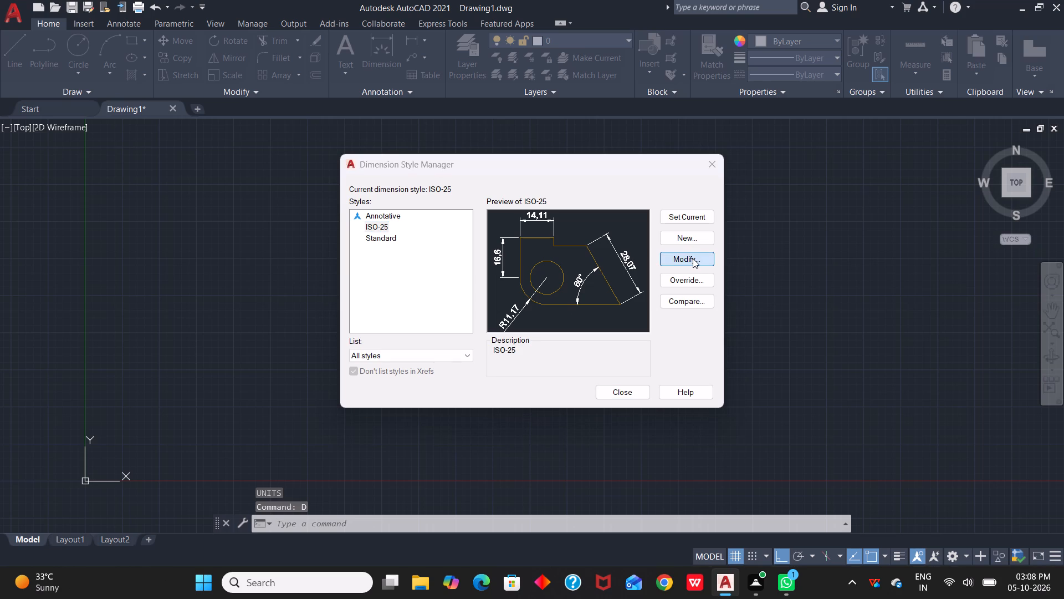
{"action": "left_click", "coordinate": [693, 258]}
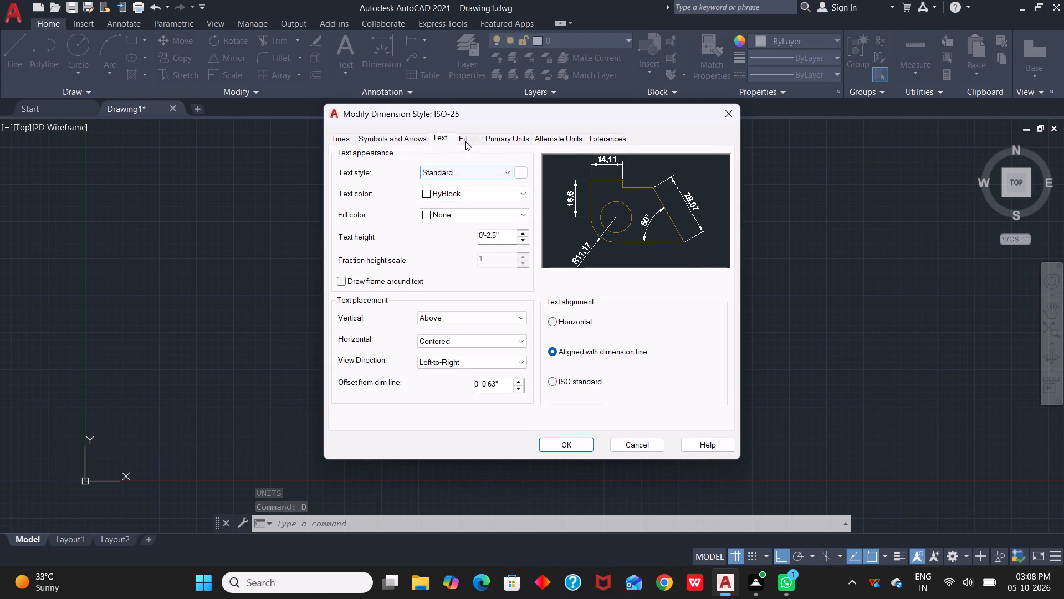
{"action": "left_click", "coordinate": [471, 138]}
{"action": "left_click", "coordinate": [499, 136]}
{"action": "left_click", "coordinate": [458, 163]}
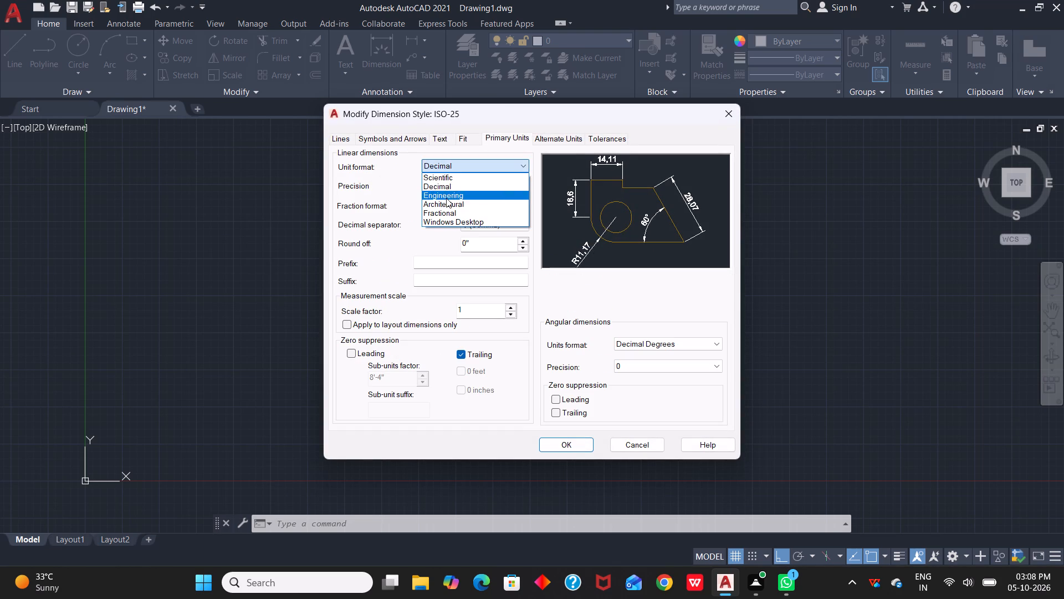
{"action": "left_click", "coordinate": [446, 198]}
{"action": "left_click", "coordinate": [456, 186]}
{"action": "left_click", "coordinate": [454, 194]}
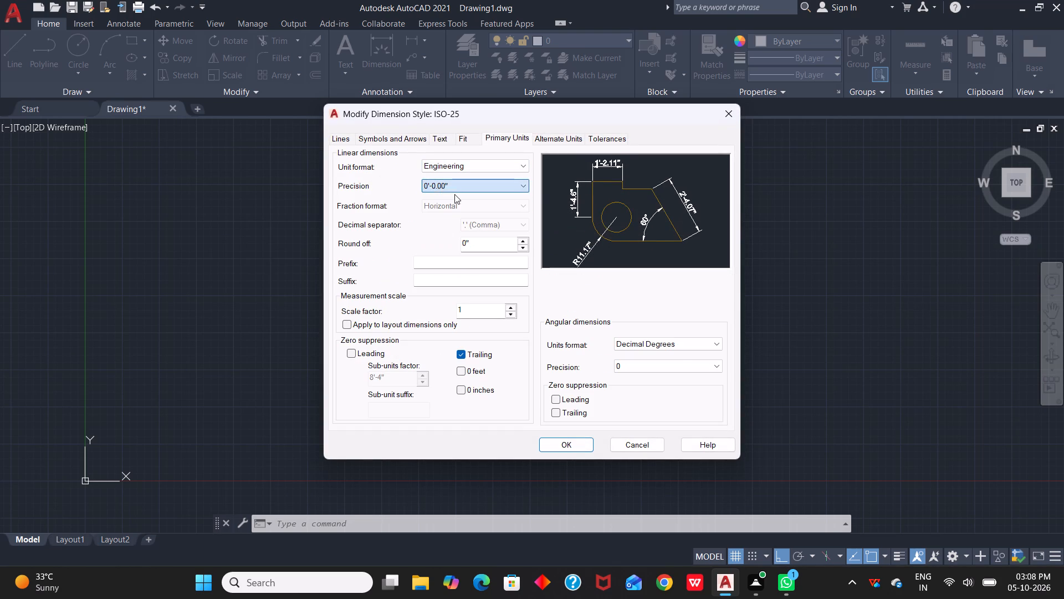
{"action": "left_click", "coordinate": [581, 443]}
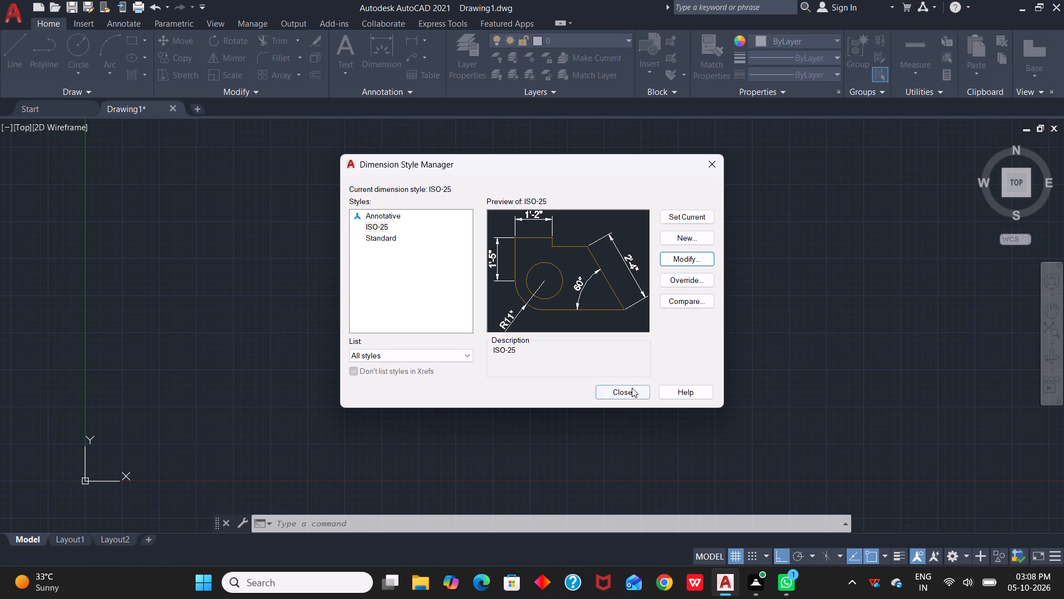
Set ISO-25 as the current dimension style.
{"action": "left_click", "coordinate": [695, 217]}
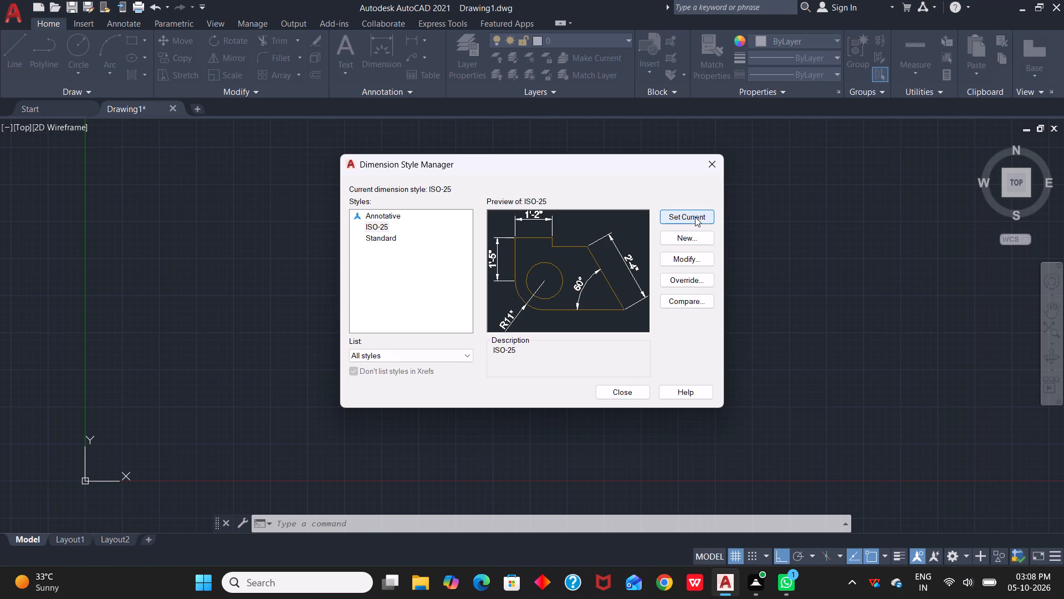
{"action": "left_click", "coordinate": [694, 212]}
{"action": "left_click", "coordinate": [382, 237]}
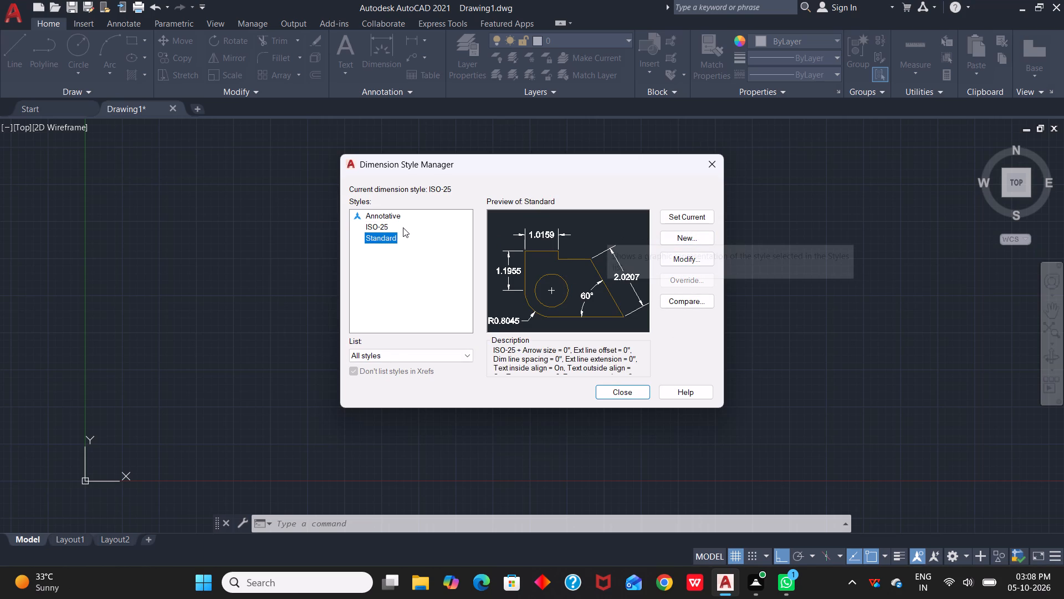
{"action": "left_click", "coordinate": [403, 227]}
{"action": "left_click", "coordinate": [374, 228]}
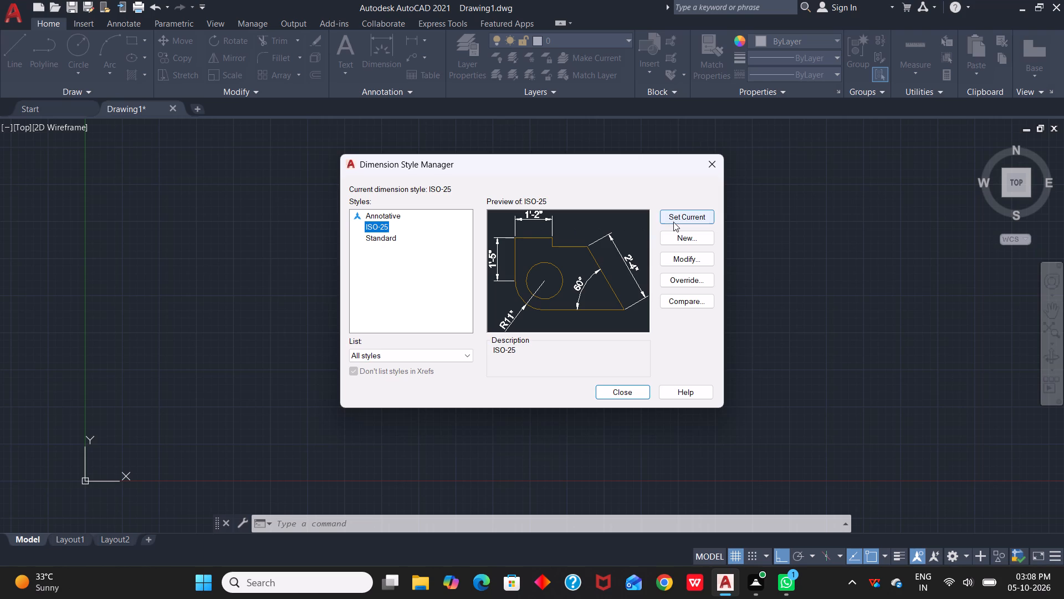
{"action": "left_click", "coordinate": [683, 217]}
{"action": "double_click", "coordinate": [683, 217]}
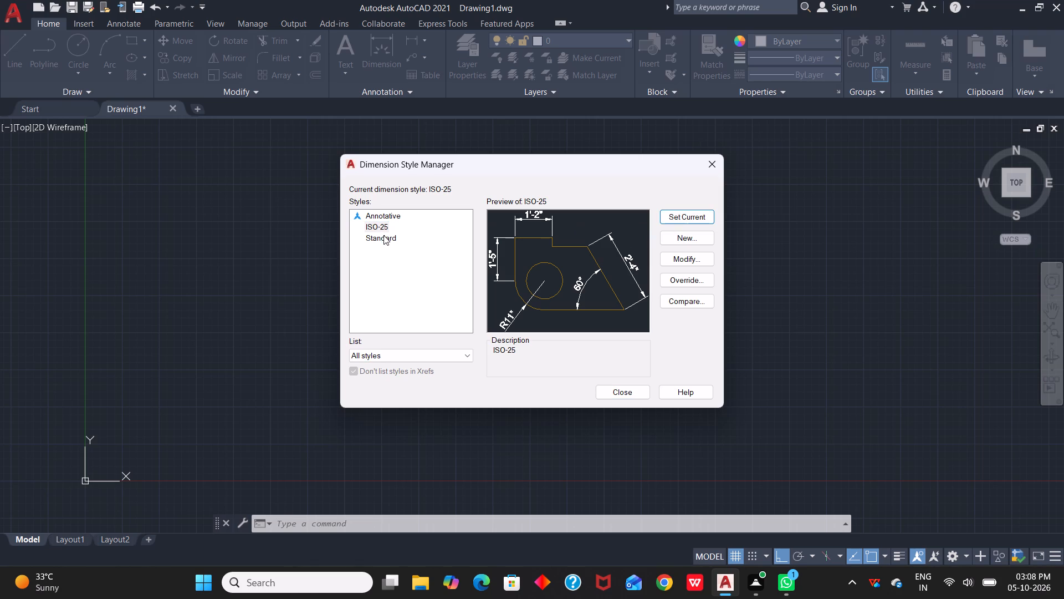
Modify the Standard dimension style's primary units to Engineering format with 0'-0" precision.
{"action": "left_click", "coordinate": [384, 236]}
{"action": "right_click", "coordinate": [384, 236]}
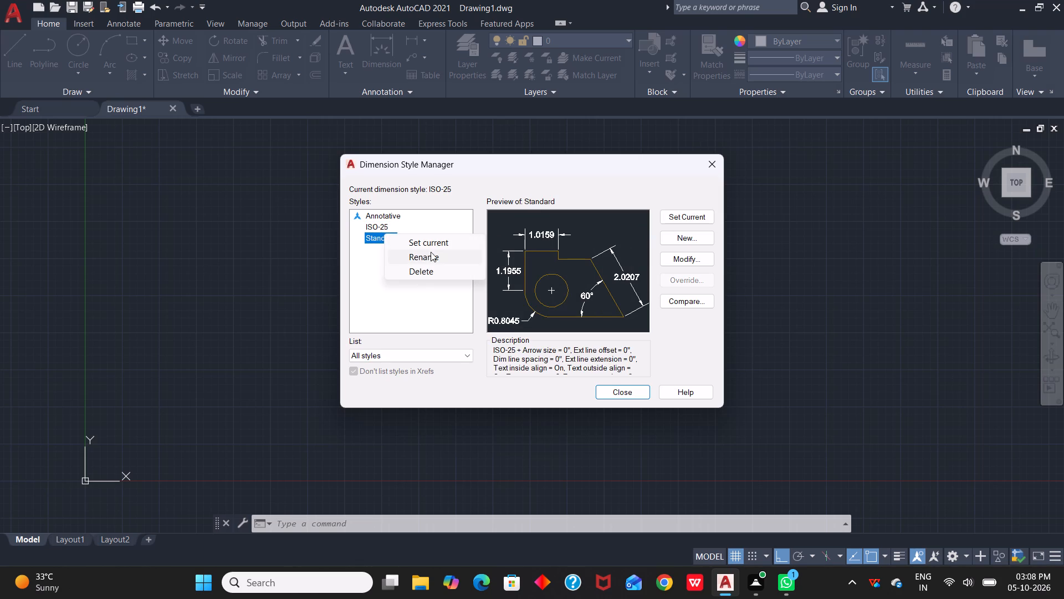
{"action": "left_click", "coordinate": [422, 286]}
{"action": "left_click", "coordinate": [683, 263]}
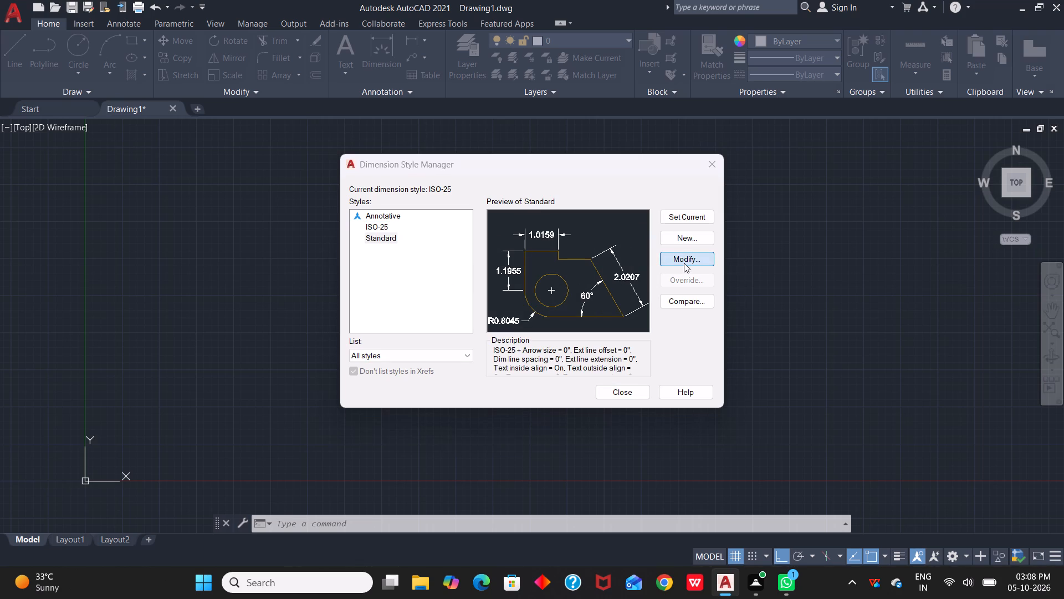
{"action": "left_click", "coordinate": [494, 165]}
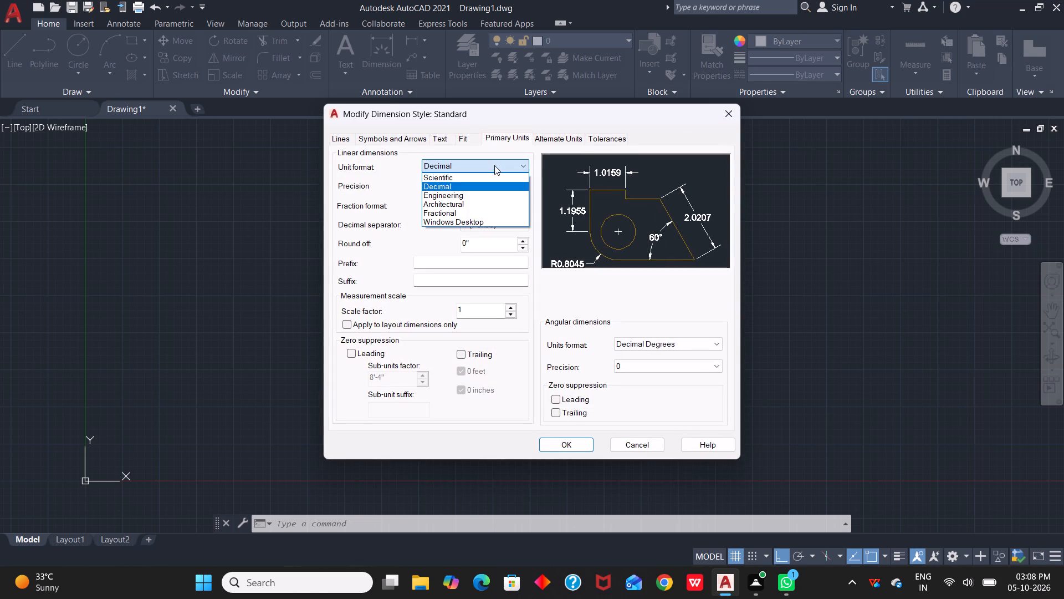
{"action": "left_click", "coordinate": [477, 199]}
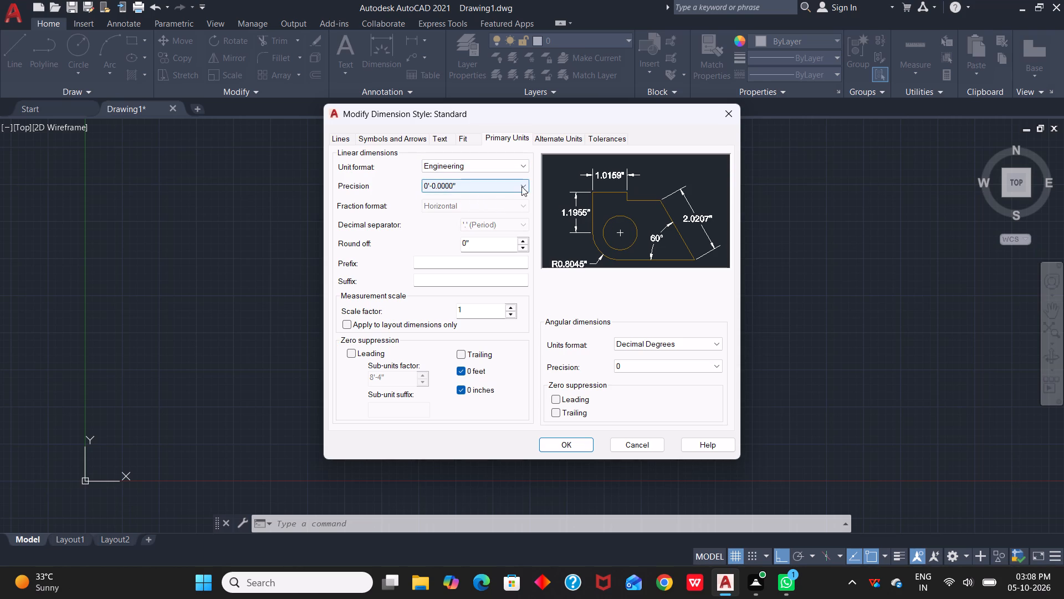
{"action": "left_click", "coordinate": [522, 186]}
{"action": "left_click", "coordinate": [497, 192]}
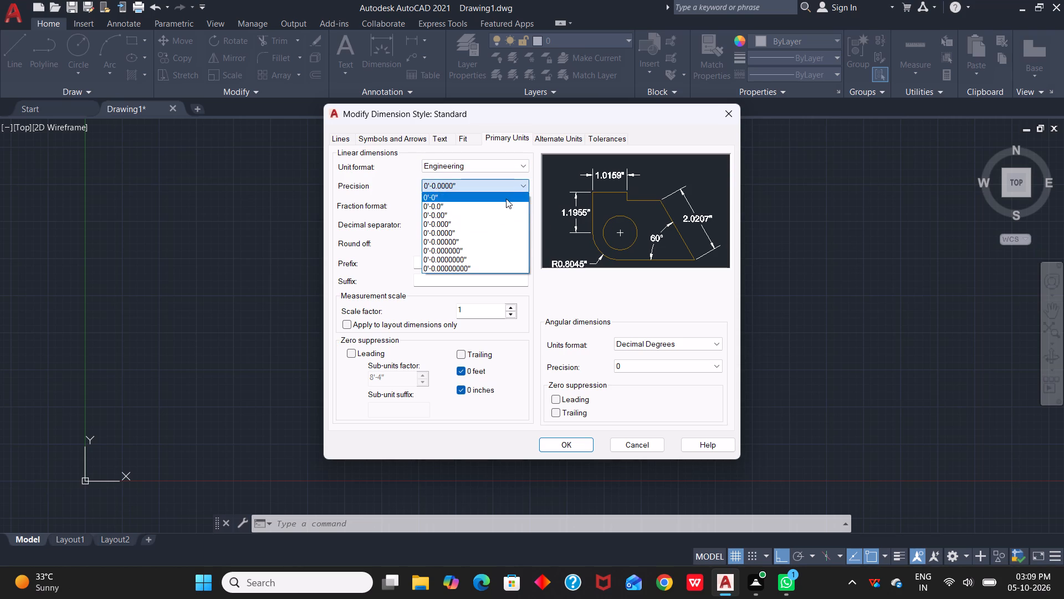
{"action": "left_click", "coordinate": [506, 197]}
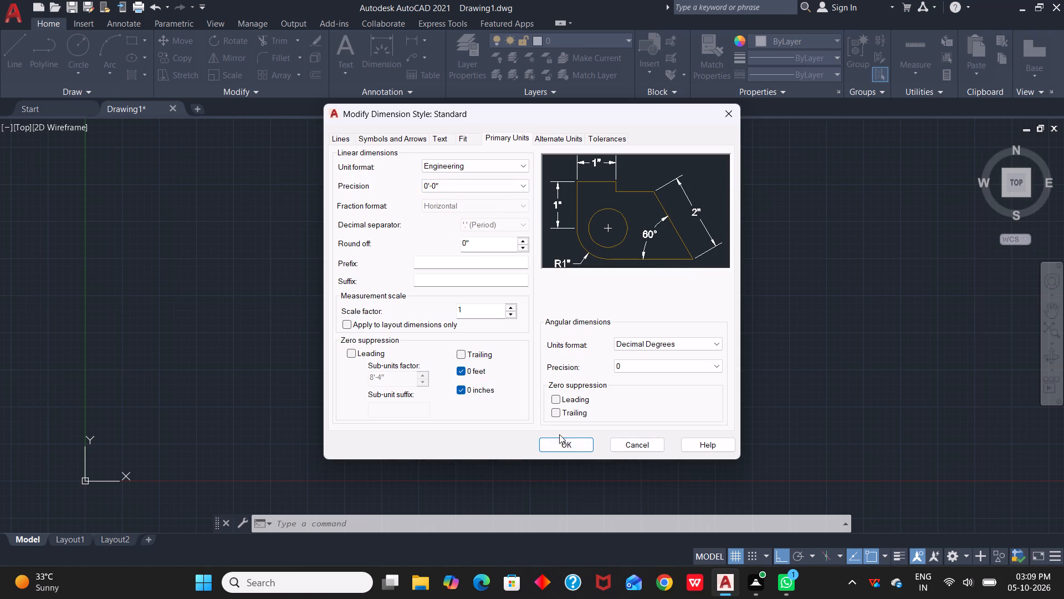
{"action": "left_click", "coordinate": [567, 444]}
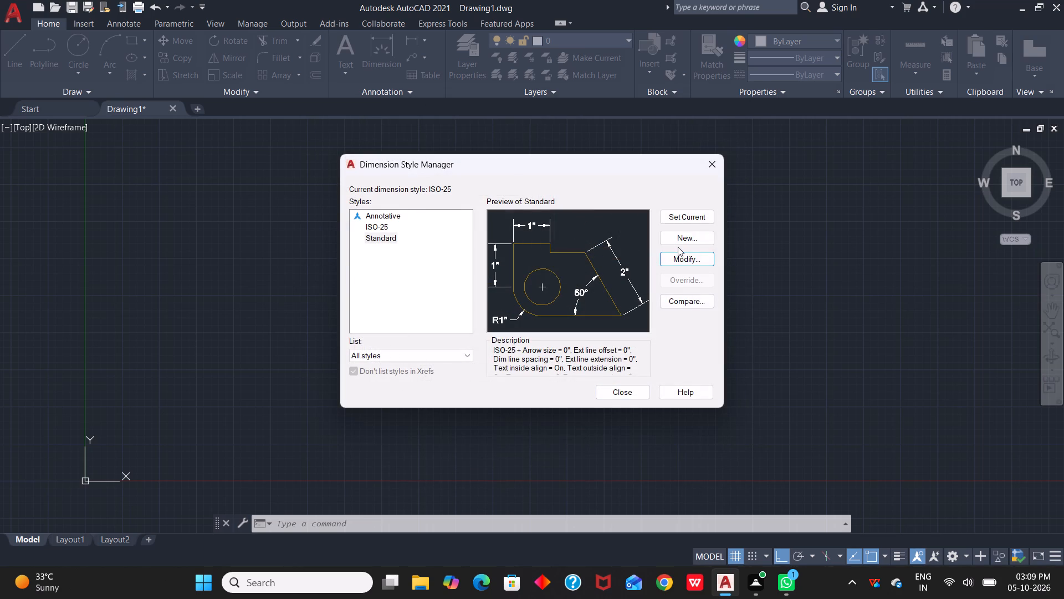
Set Standard as the current dimension style and close the Dimension Style Manager.
{"action": "left_click", "coordinate": [694, 211]}
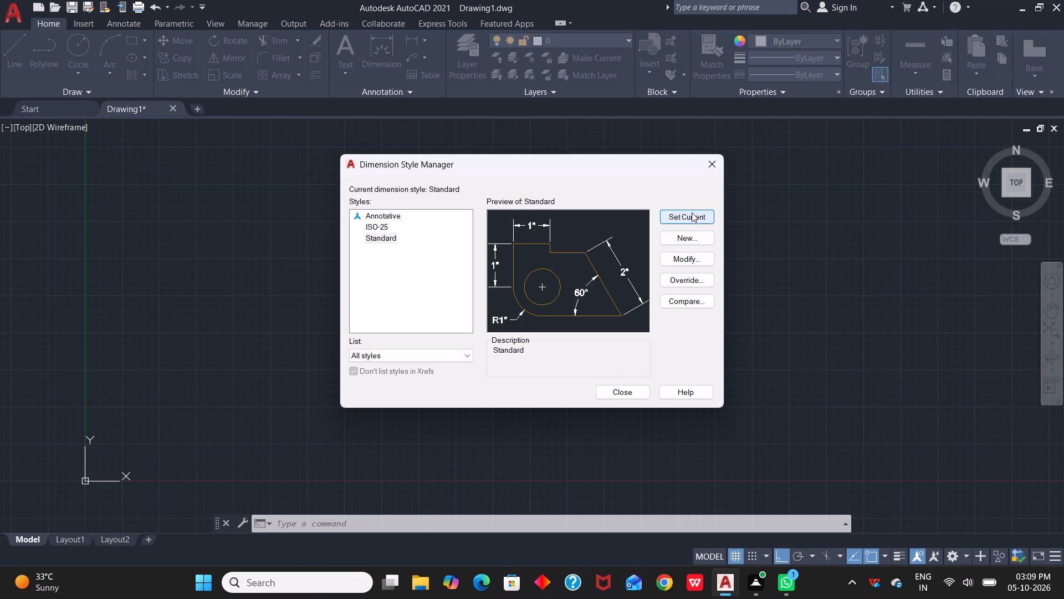
{"action": "left_click", "coordinate": [636, 393]}
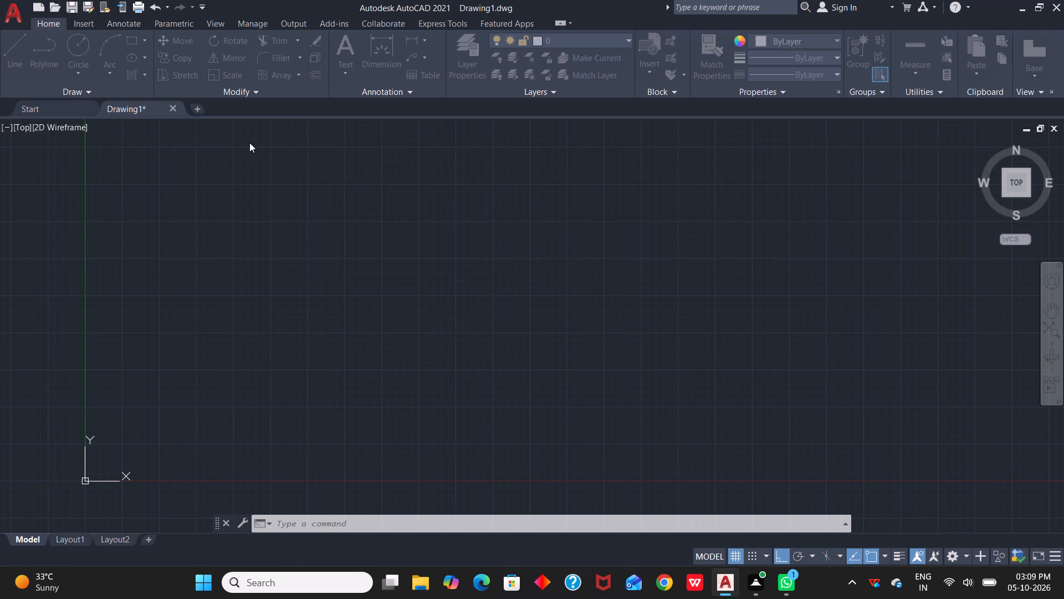
{"action": "key", "text": "Escape"}
{"action": "key", "text": "Escape"}
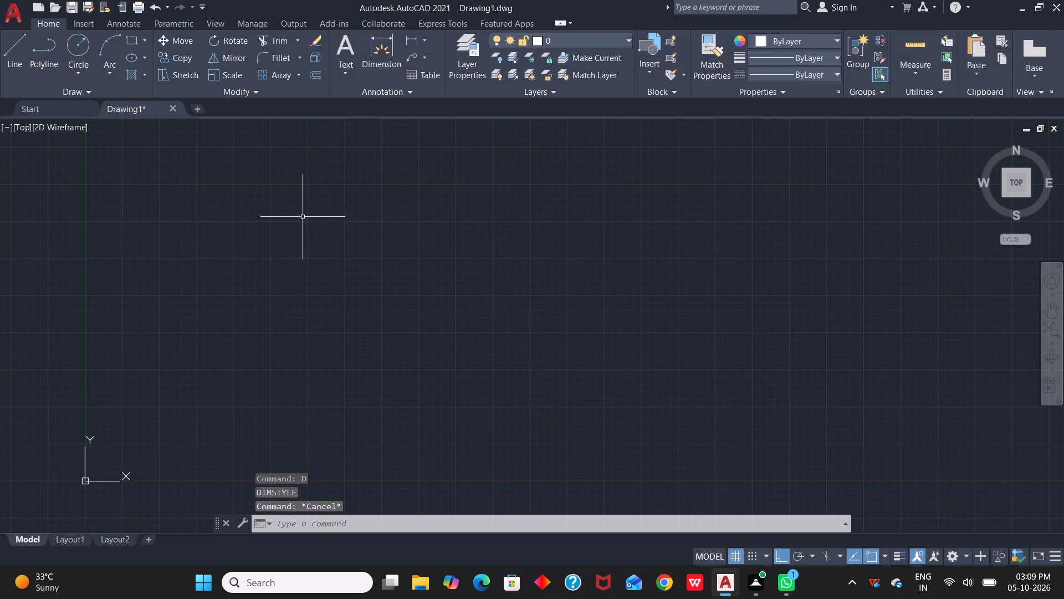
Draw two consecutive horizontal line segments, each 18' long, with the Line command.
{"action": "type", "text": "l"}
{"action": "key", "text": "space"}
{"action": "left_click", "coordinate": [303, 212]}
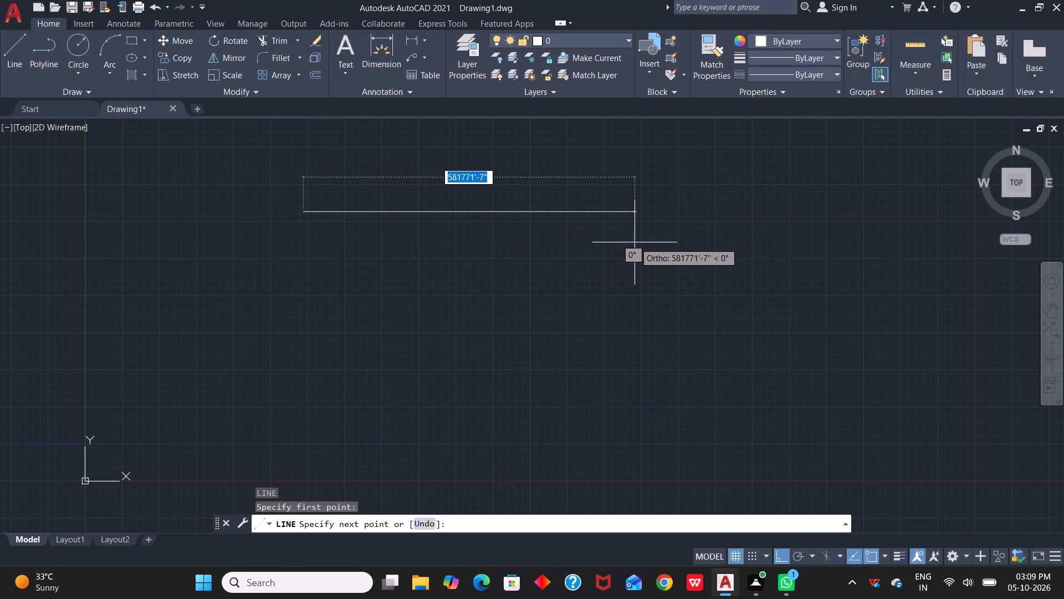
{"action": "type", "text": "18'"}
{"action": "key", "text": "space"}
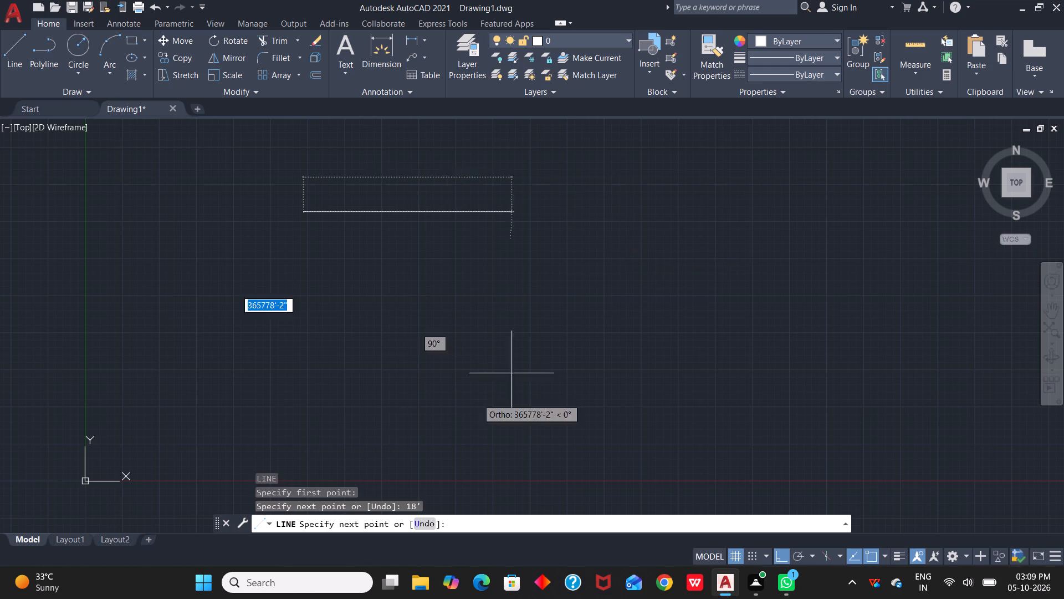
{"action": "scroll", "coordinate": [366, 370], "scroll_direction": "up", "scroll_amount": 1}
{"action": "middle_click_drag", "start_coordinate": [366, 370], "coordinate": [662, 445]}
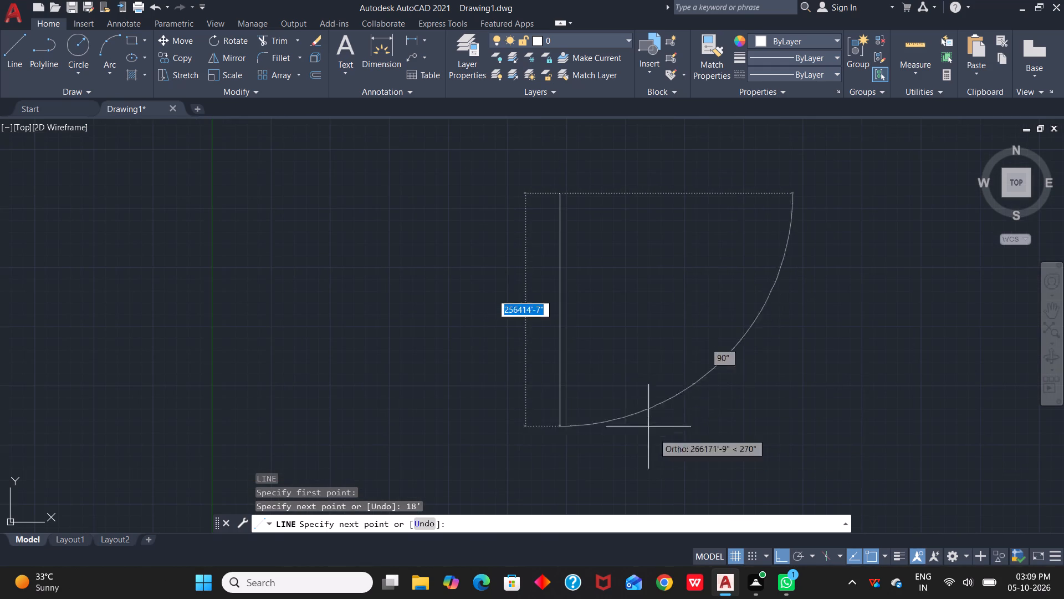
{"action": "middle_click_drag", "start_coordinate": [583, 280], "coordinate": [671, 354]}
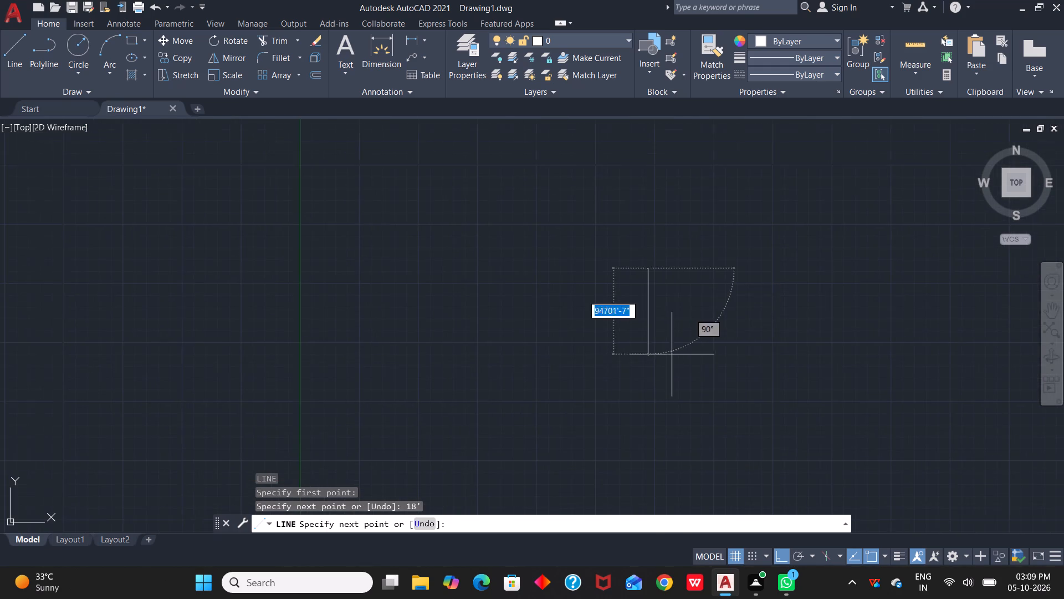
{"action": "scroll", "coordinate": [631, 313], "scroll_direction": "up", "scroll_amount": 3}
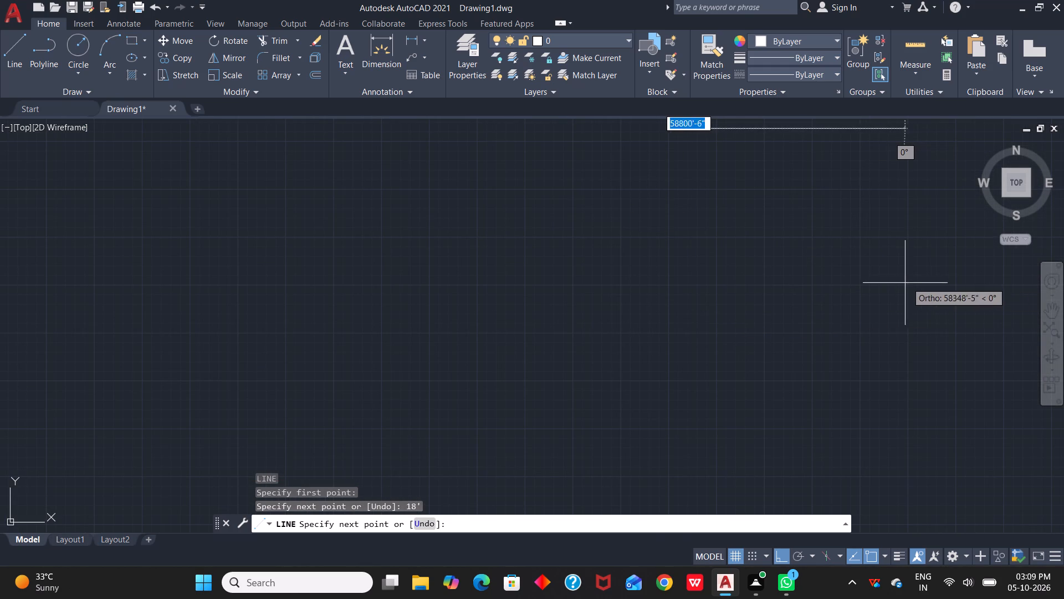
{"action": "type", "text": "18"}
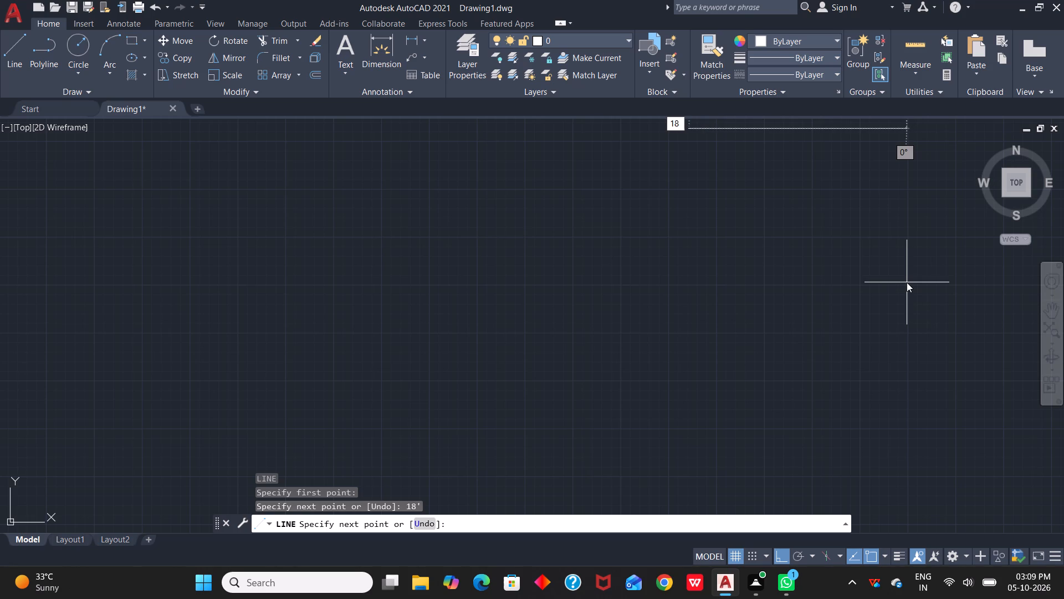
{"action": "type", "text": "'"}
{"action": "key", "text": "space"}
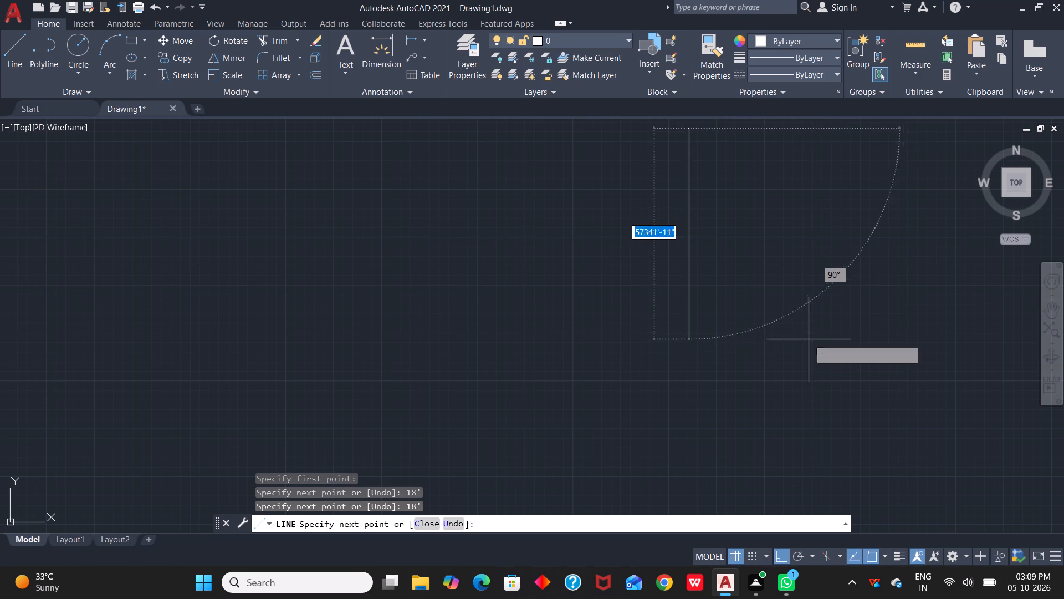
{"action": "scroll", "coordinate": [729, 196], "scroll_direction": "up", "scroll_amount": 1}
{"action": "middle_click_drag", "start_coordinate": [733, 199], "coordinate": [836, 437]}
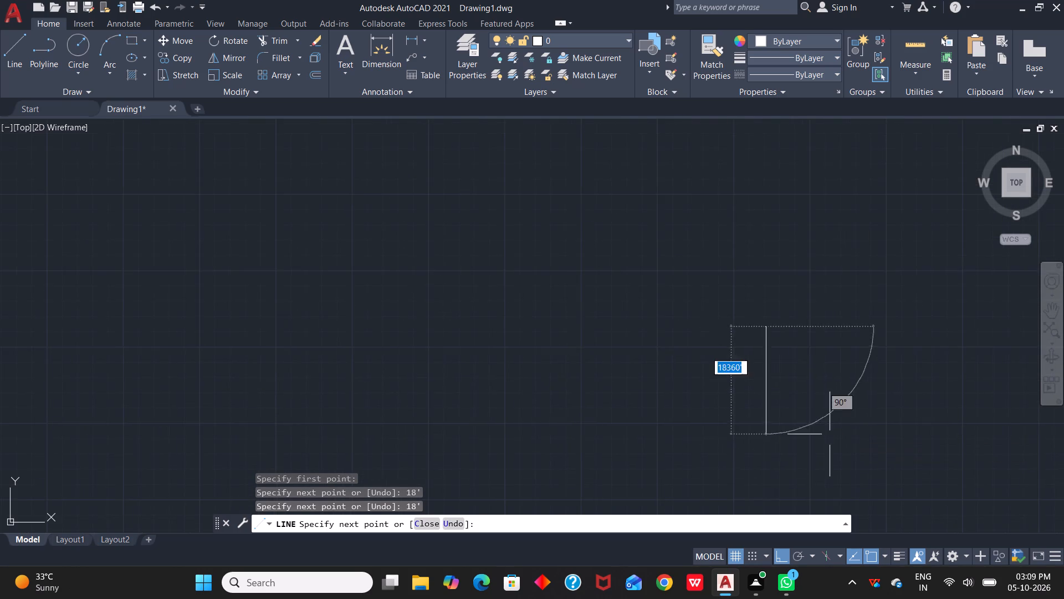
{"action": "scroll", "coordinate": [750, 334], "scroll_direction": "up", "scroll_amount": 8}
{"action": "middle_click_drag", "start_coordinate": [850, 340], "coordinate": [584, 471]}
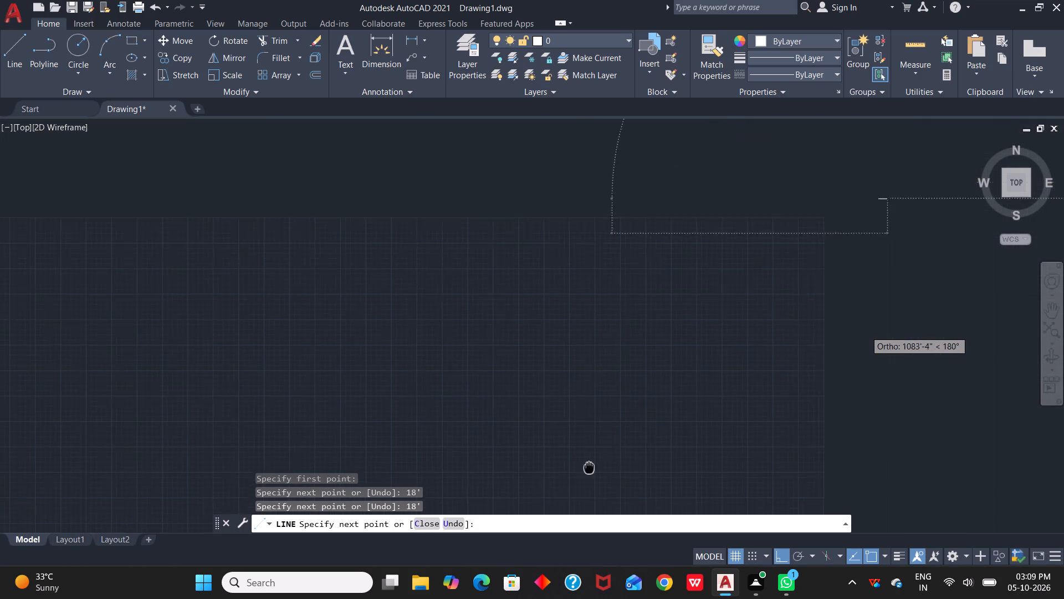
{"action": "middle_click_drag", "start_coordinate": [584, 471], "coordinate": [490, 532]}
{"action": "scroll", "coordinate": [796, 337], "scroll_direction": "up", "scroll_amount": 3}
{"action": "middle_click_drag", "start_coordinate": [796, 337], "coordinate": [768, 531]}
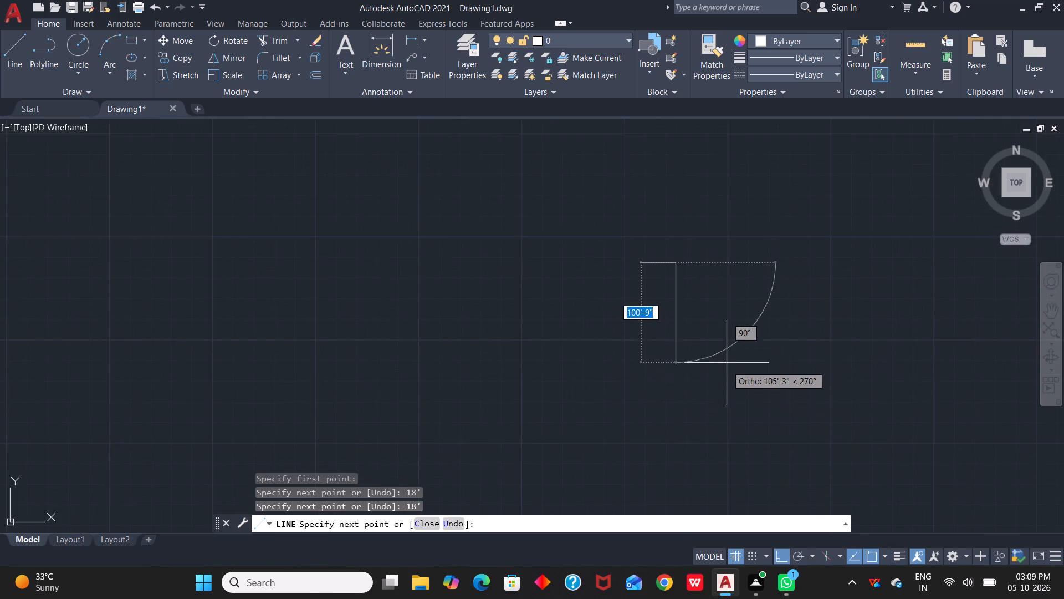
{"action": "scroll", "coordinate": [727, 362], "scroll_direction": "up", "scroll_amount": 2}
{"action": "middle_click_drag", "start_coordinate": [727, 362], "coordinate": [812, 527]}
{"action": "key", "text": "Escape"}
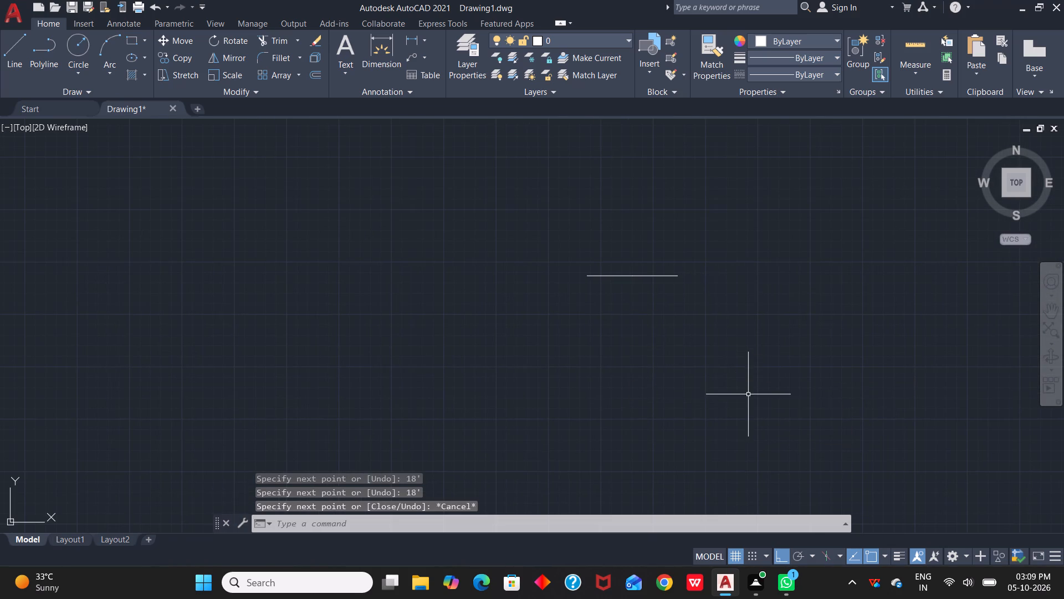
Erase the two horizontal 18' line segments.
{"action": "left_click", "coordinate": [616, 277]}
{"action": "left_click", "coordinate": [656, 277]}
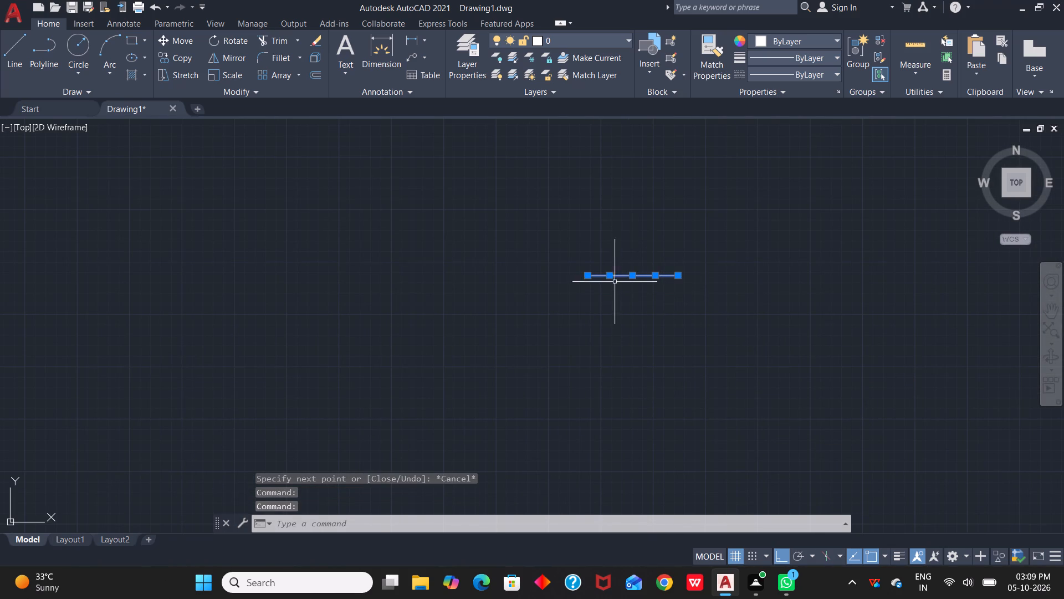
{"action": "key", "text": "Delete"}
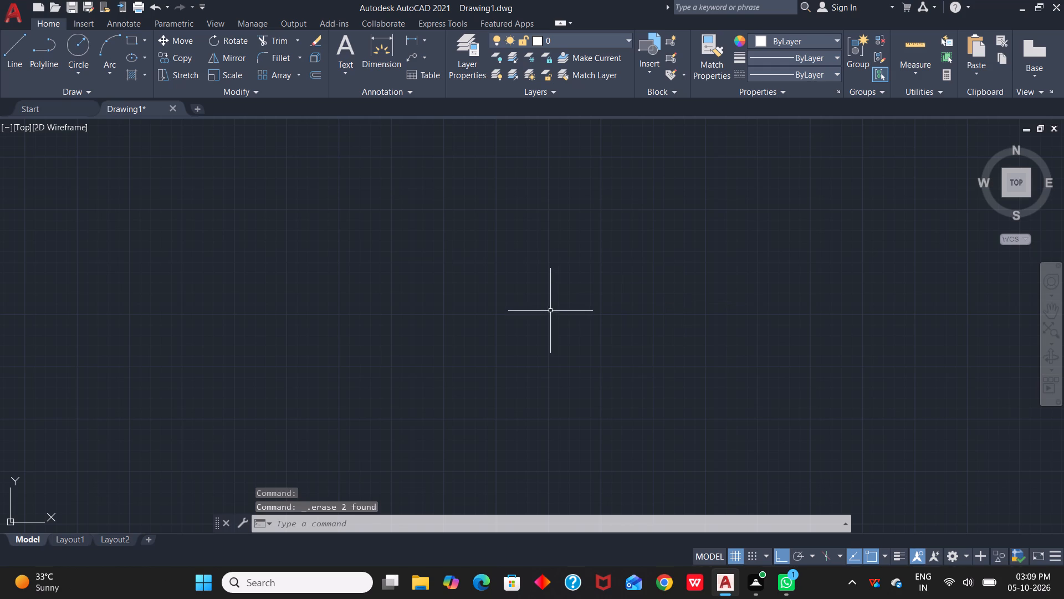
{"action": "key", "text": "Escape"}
Start a rectangular outline with an 18' horizontal top line going right and a 39' vertical line down from its end.
{"action": "type", "text": "l"}
{"action": "key", "text": "space"}
{"action": "left_click", "coordinate": [550, 311]}
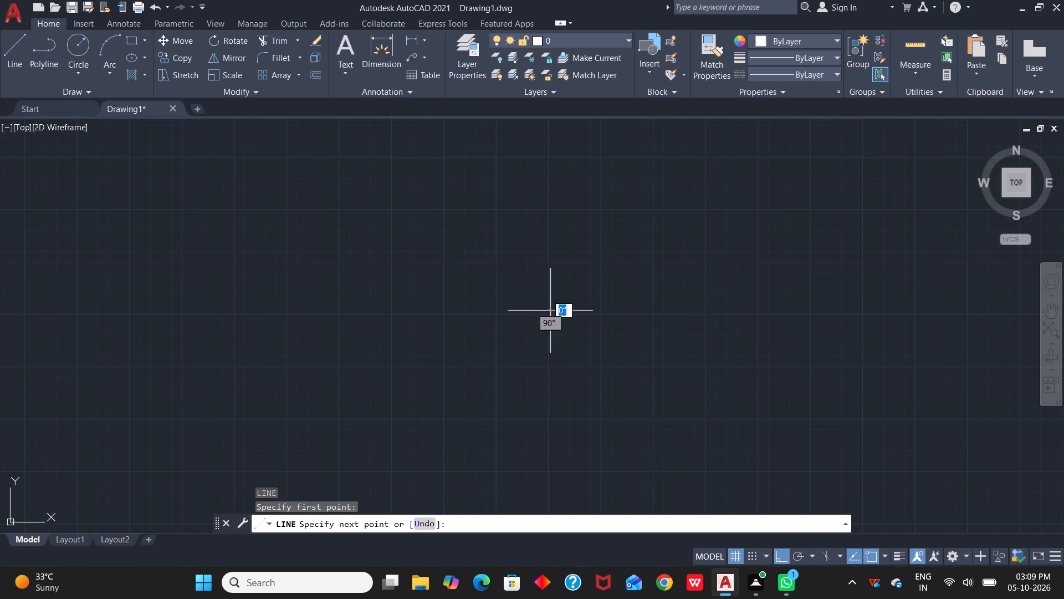
{"action": "type", "text": "18"}
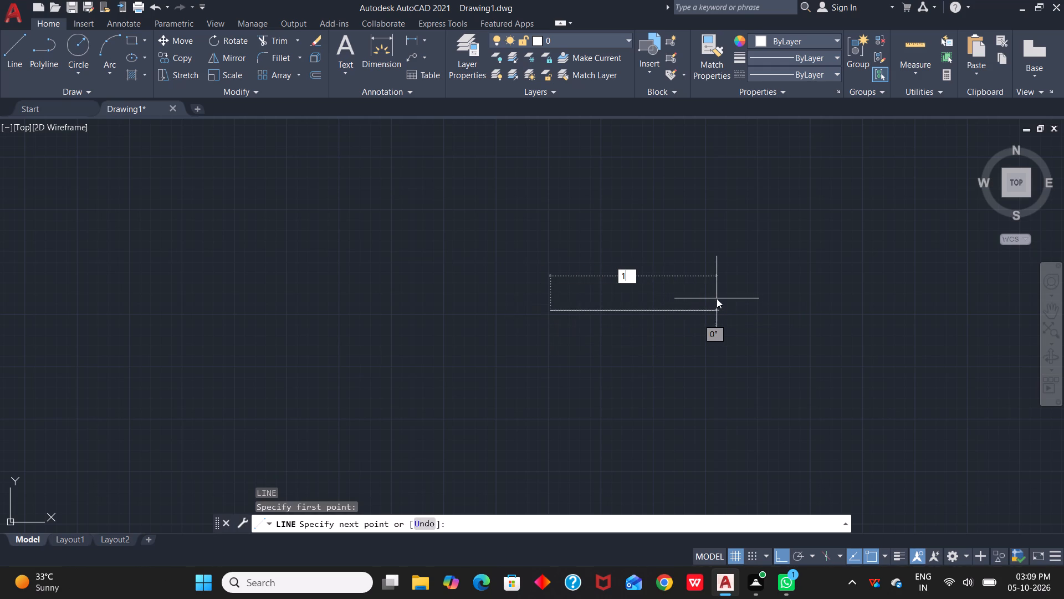
{"action": "type", "text": "'"}
{"action": "key", "text": "space"}
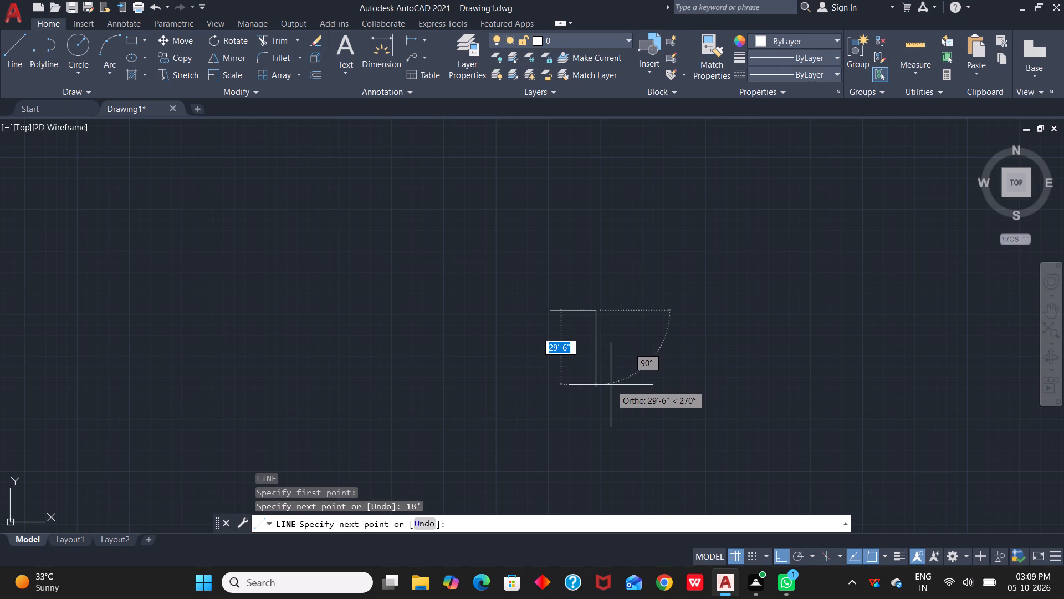
{"action": "type", "text": "39"}
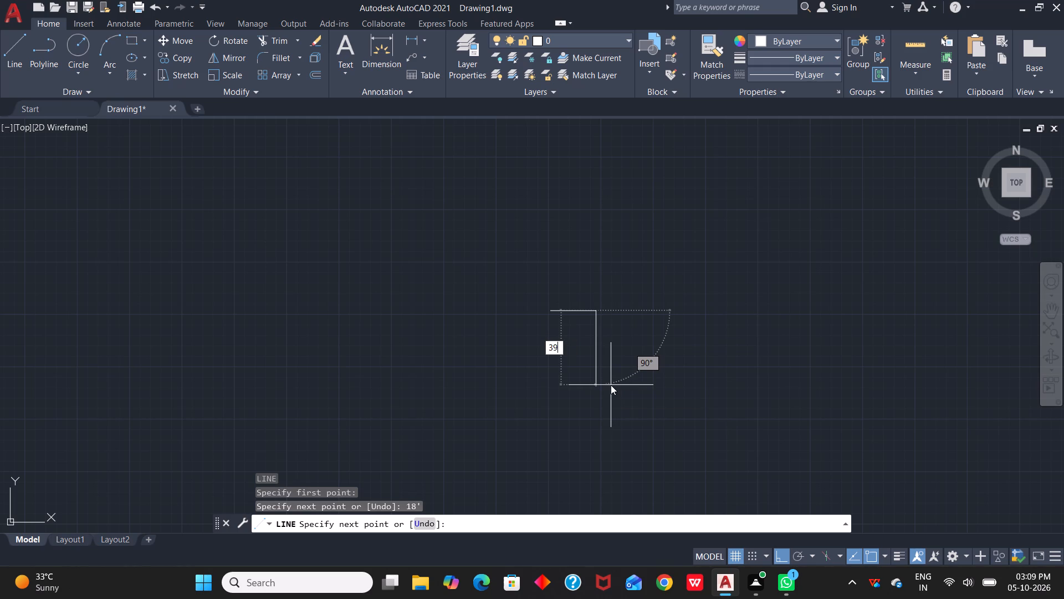
{"action": "type", "text": "'"}
{"action": "key", "text": "space"}
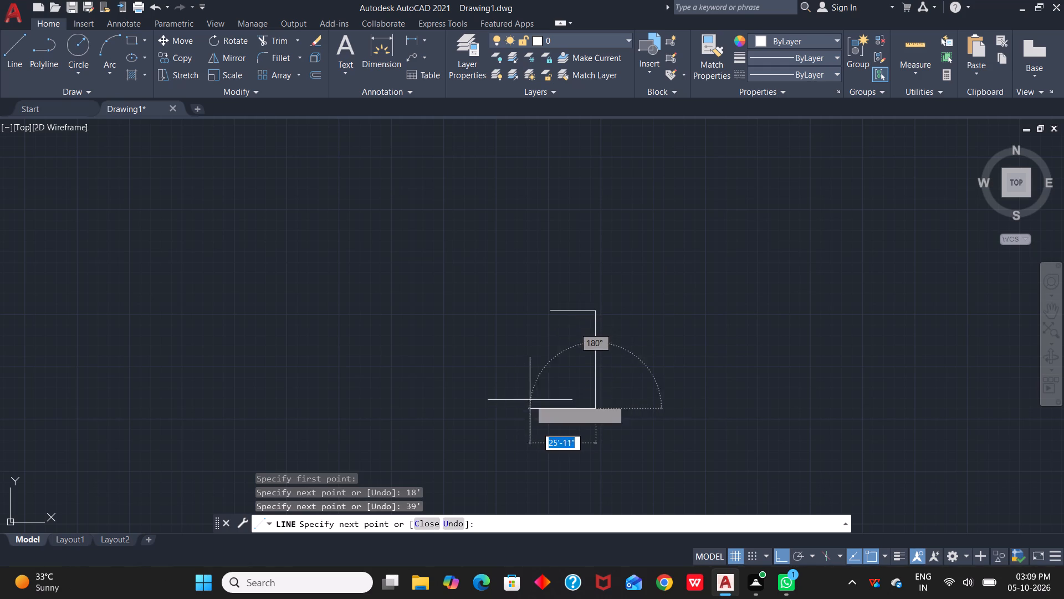
Complete the 18' by 39' rectangle by drawing its bottom edge and its left edge up to the starting corner.
{"action": "scroll", "coordinate": [550, 317], "scroll_direction": "up", "scroll_amount": 3}
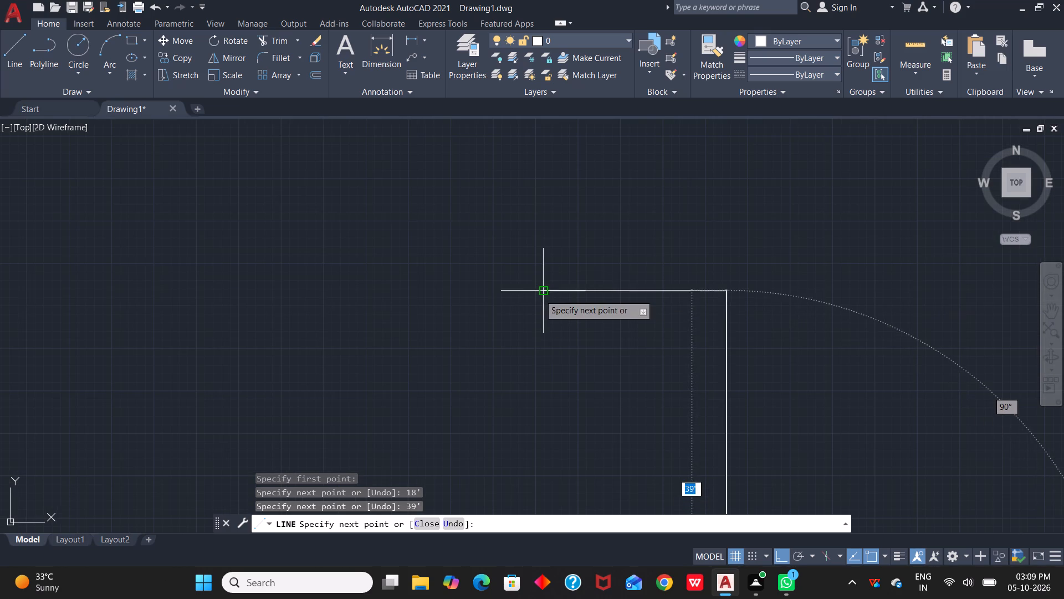
{"action": "scroll", "coordinate": [540, 417], "scroll_direction": "down", "scroll_amount": 2}
{"action": "middle_click_drag", "start_coordinate": [540, 417], "coordinate": [595, 209]}
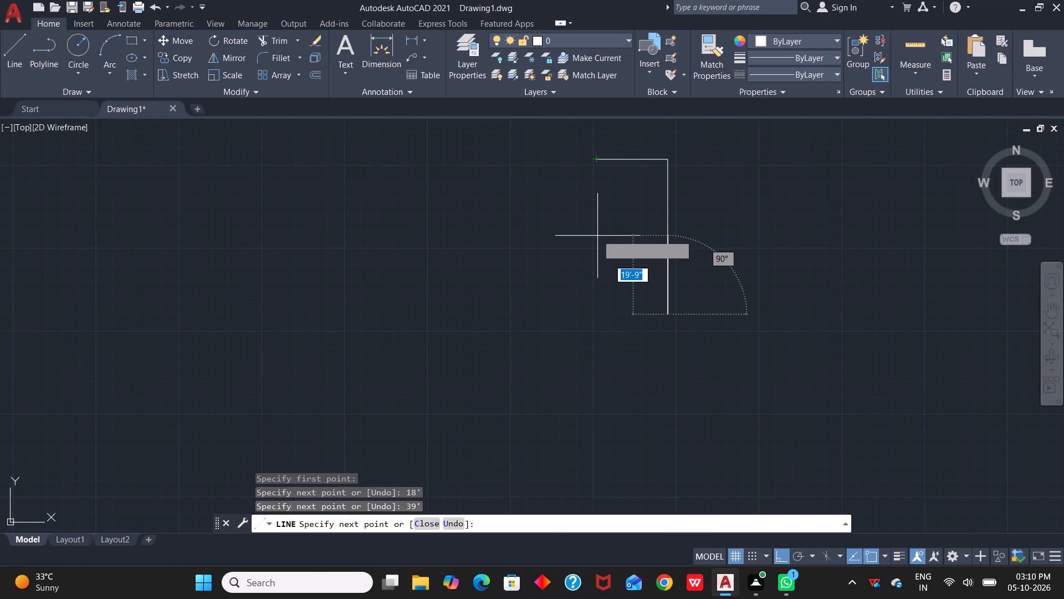
{"action": "left_click", "coordinate": [596, 314]}
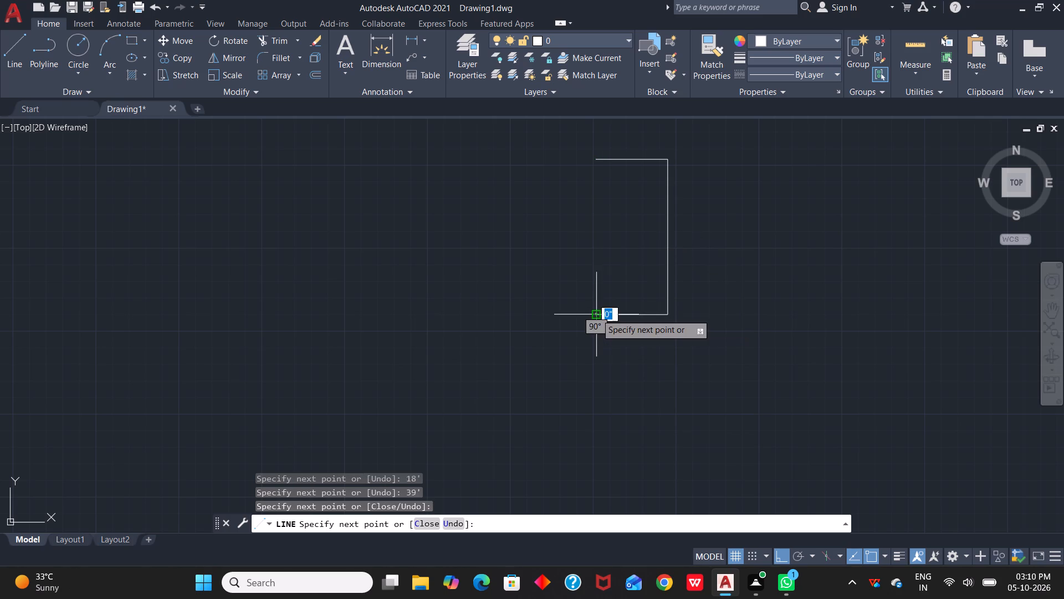
{"action": "scroll", "coordinate": [594, 161], "scroll_direction": "up", "scroll_amount": 3}
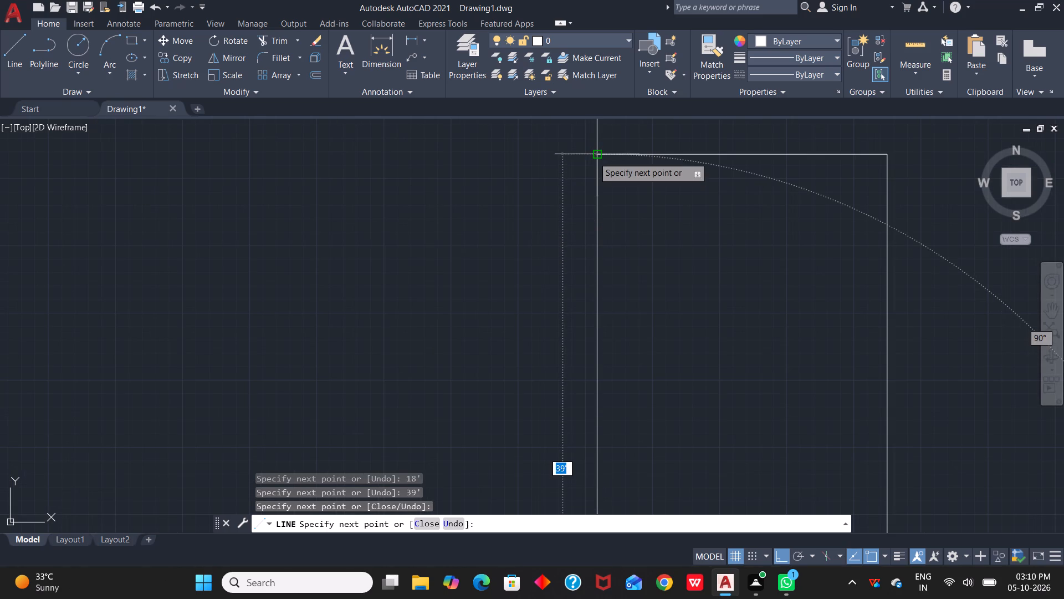
{"action": "left_click", "coordinate": [594, 156]}
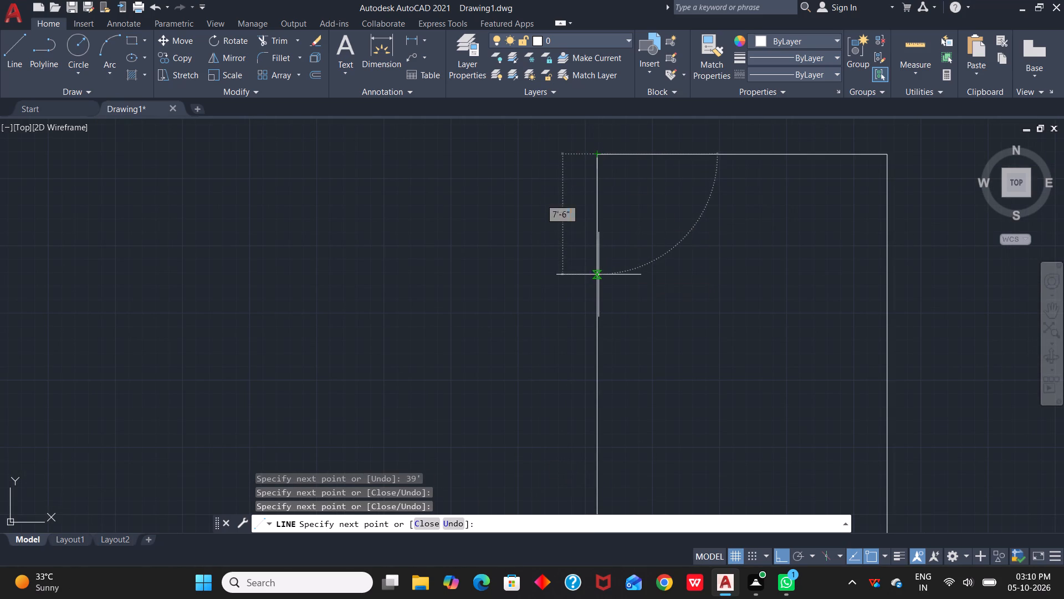
{"action": "key", "text": "Escape"}
{"action": "scroll", "coordinate": [598, 275], "scroll_direction": "down", "scroll_amount": 3}
{"action": "middle_click_drag", "start_coordinate": [653, 301], "coordinate": [637, 280]}
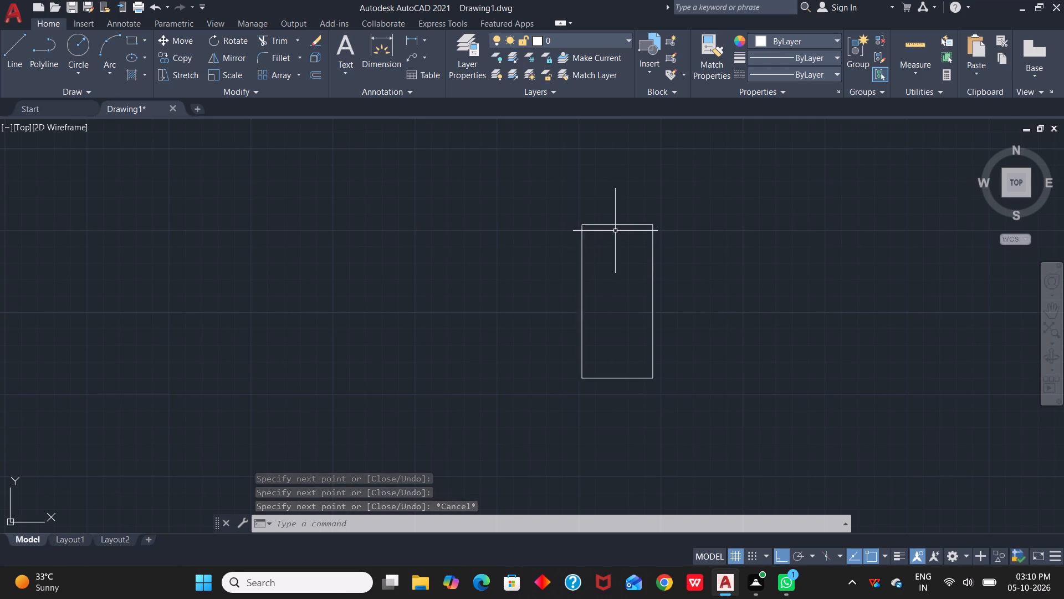
{"action": "scroll", "coordinate": [615, 231], "scroll_direction": "up", "scroll_amount": 2}
{"action": "middle_click_drag", "start_coordinate": [625, 229], "coordinate": [635, 251]}
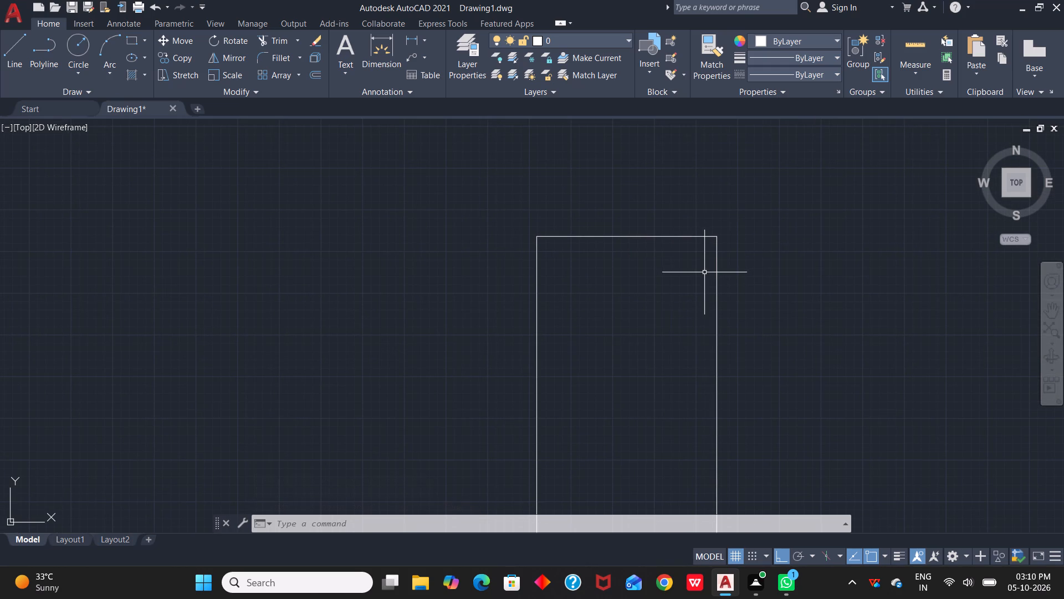
Offset the rectangle's top, right and left edges outward by 6".
{"action": "type", "text": "o"}
{"action": "key", "text": "space"}
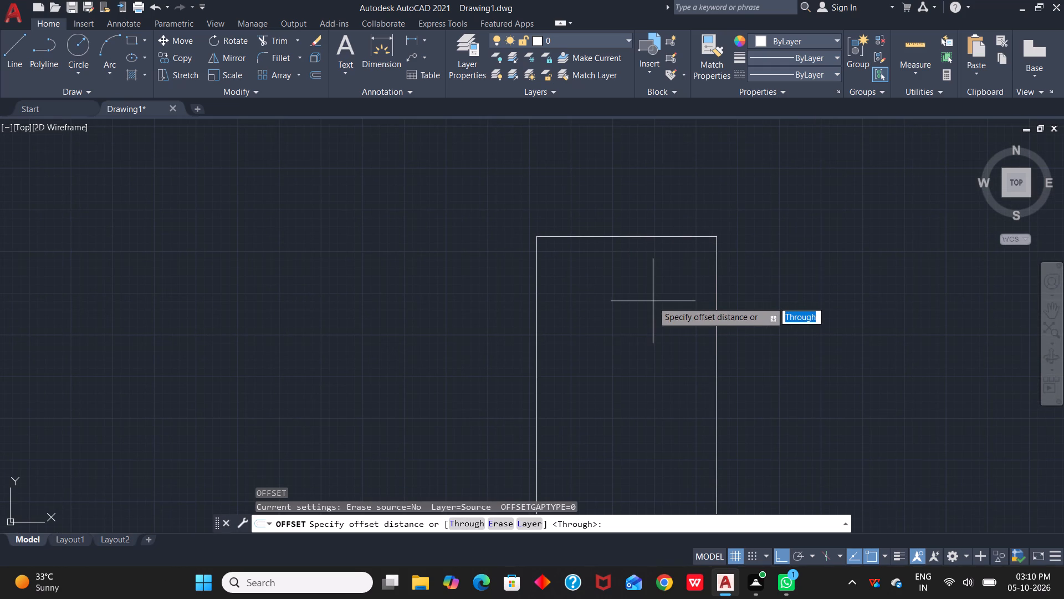
{"action": "type", "text": "6\""}
{"action": "key", "text": "space"}
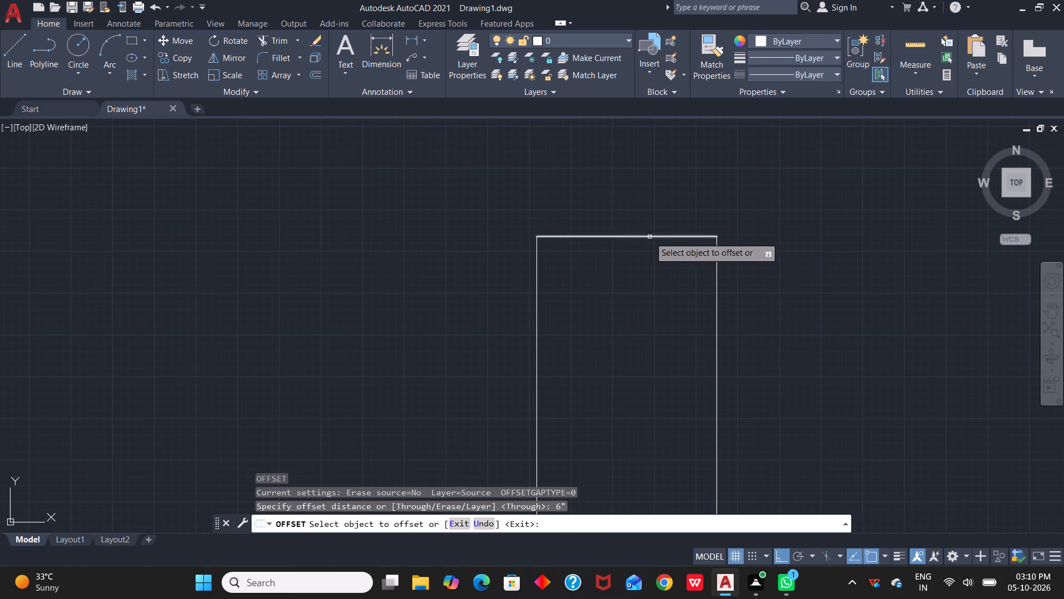
{"action": "left_click", "coordinate": [649, 237]}
{"action": "left_click", "coordinate": [649, 213]}
{"action": "left_click", "coordinate": [720, 341]}
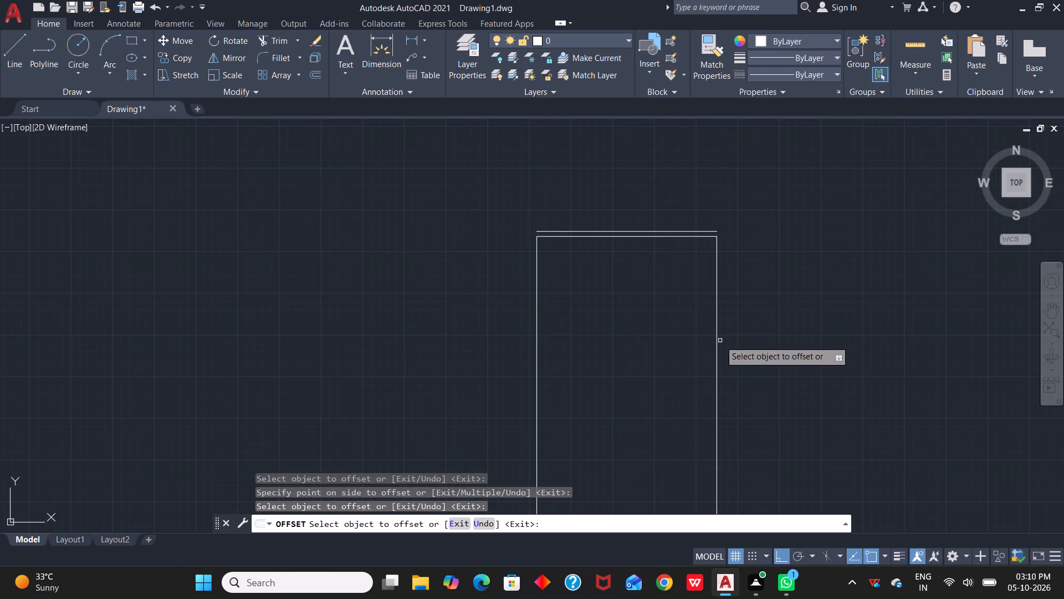
{"action": "left_click", "coordinate": [718, 342]}
{"action": "left_click", "coordinate": [723, 343]}
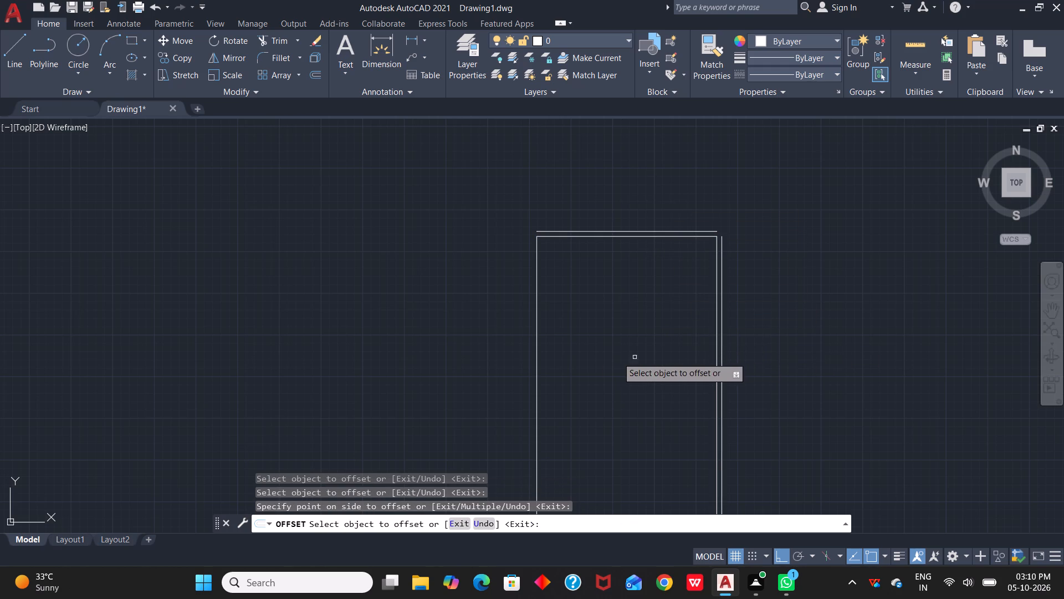
{"action": "left_click", "coordinate": [536, 346]}
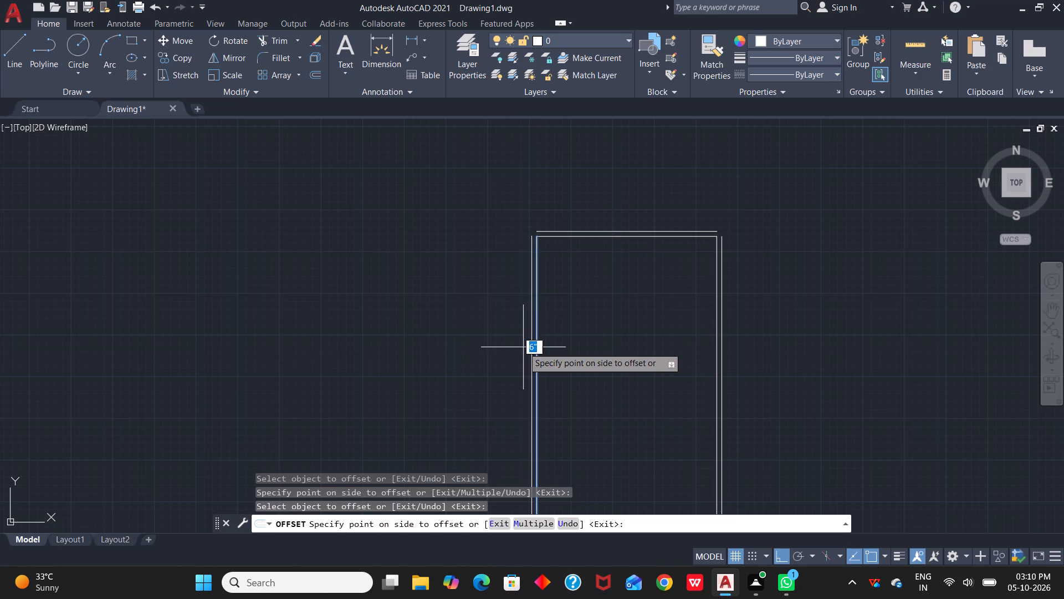
{"action": "left_click", "coordinate": [523, 347]}
Offset the rectangle's bottom edge outward by the same 6" distance.
{"action": "scroll", "coordinate": [600, 348], "scroll_direction": "down", "scroll_amount": 2}
{"action": "middle_click_drag", "start_coordinate": [607, 368], "coordinate": [623, 250]}
{"action": "scroll", "coordinate": [626, 381], "scroll_direction": "up", "scroll_amount": 2}
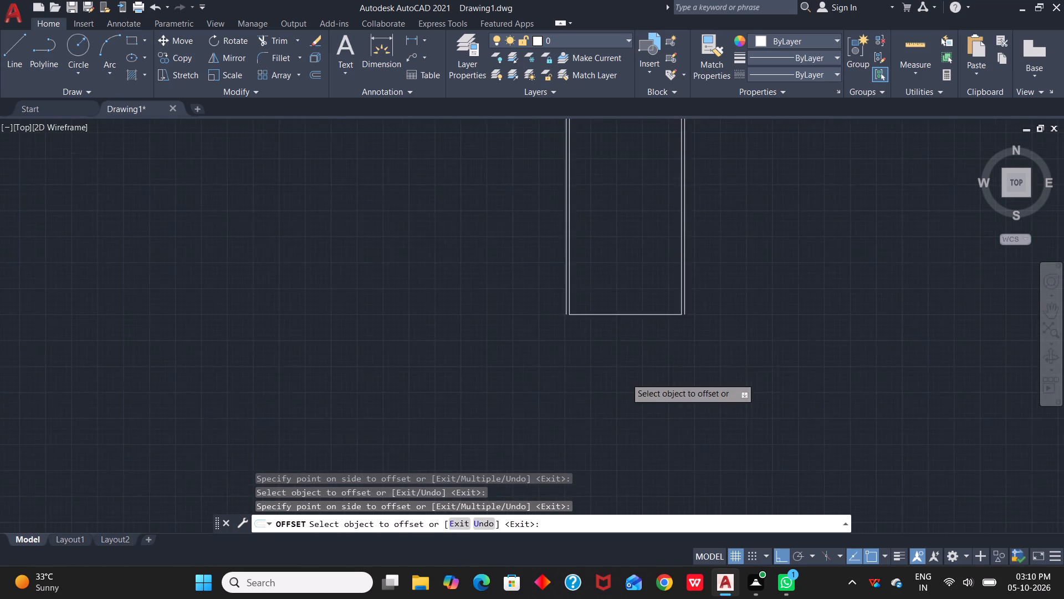
{"action": "left_click", "coordinate": [613, 277]}
{"action": "left_click", "coordinate": [608, 293]}
{"action": "scroll", "coordinate": [538, 285], "scroll_direction": "up", "scroll_amount": 4}
{"action": "middle_click_drag", "start_coordinate": [515, 288], "coordinate": [571, 376]}
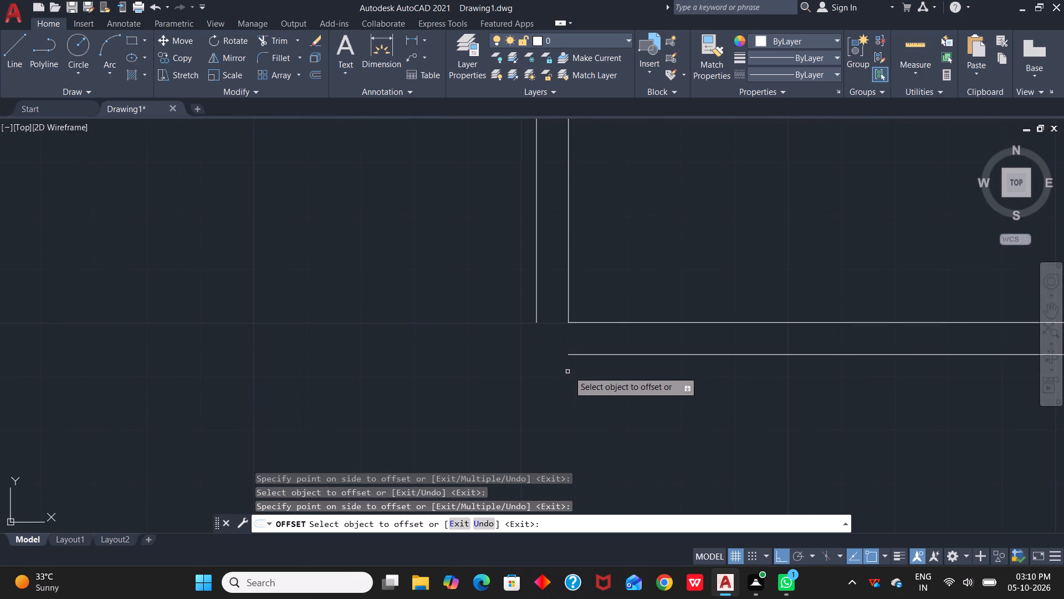
{"action": "key", "text": "Escape"}
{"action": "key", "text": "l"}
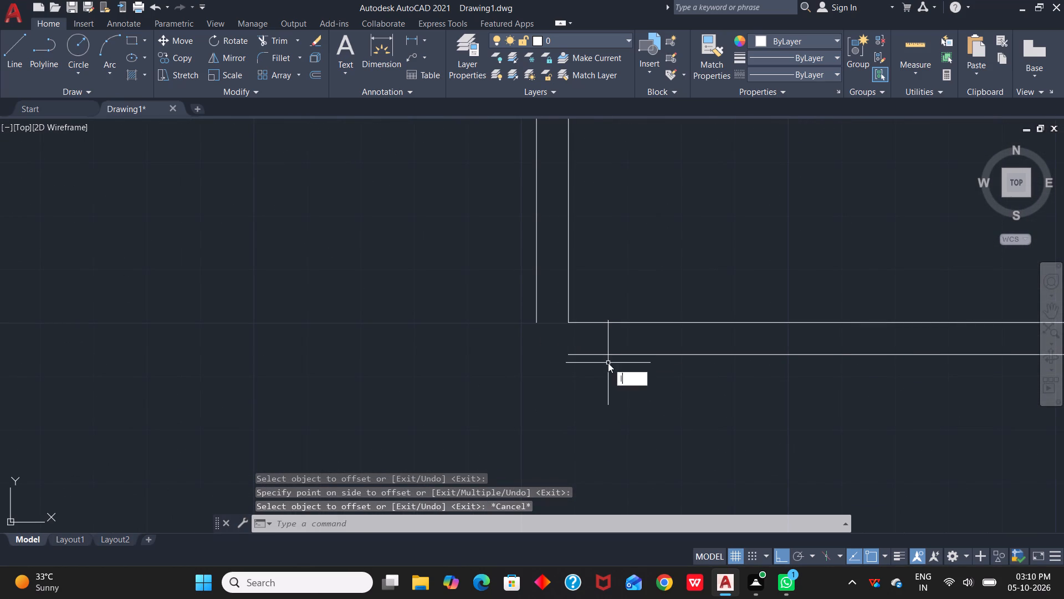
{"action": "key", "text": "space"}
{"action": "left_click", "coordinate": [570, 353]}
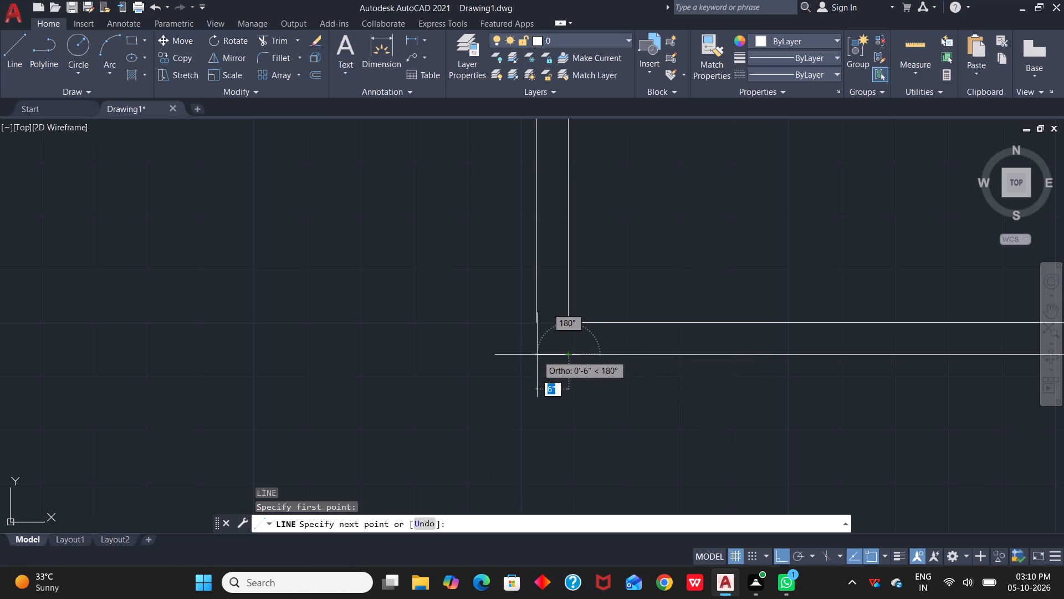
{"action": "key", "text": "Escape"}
Stretch the left end of the outer bottom line 6" outward to align with the outer left line.
{"action": "scroll", "coordinate": [586, 368], "scroll_direction": "up", "scroll_amount": 1}
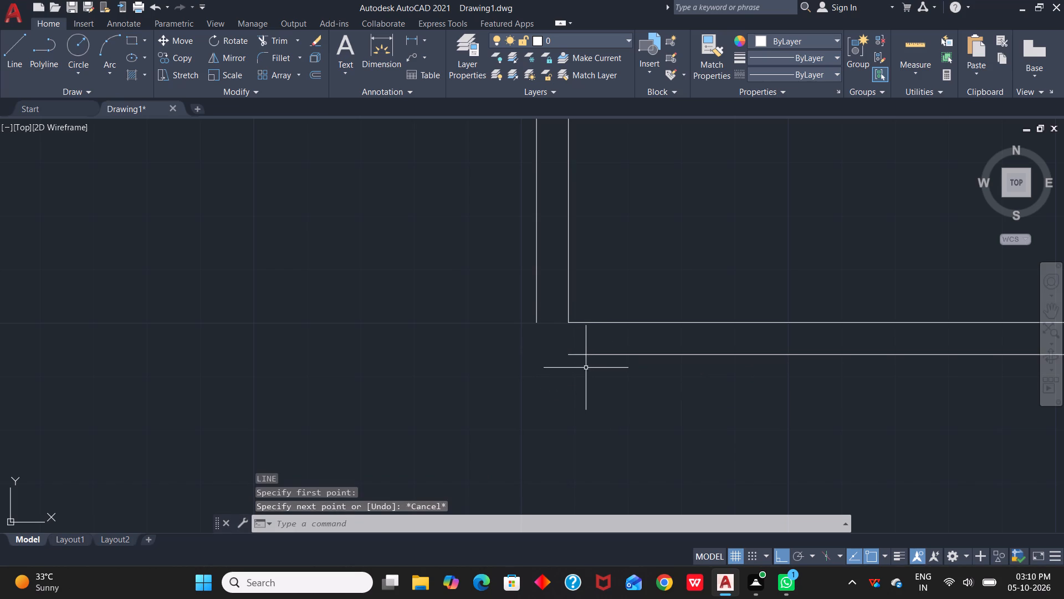
{"action": "left_click", "coordinate": [563, 346]}
{"action": "left_click_drag", "start_coordinate": [559, 346], "coordinate": [499, 344]}
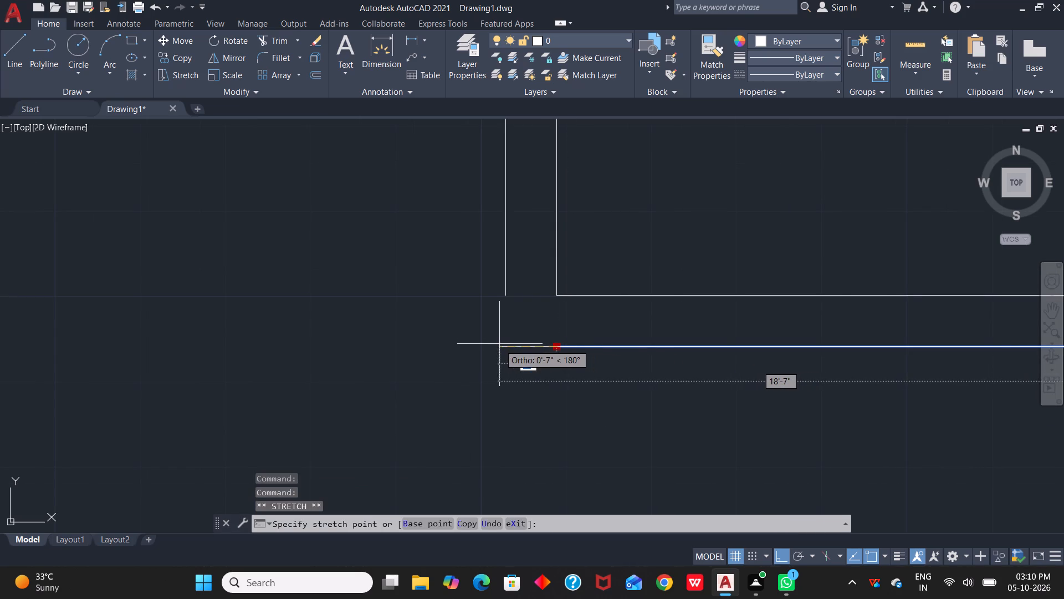
{"action": "left_click_drag", "start_coordinate": [499, 344], "coordinate": [507, 342]}
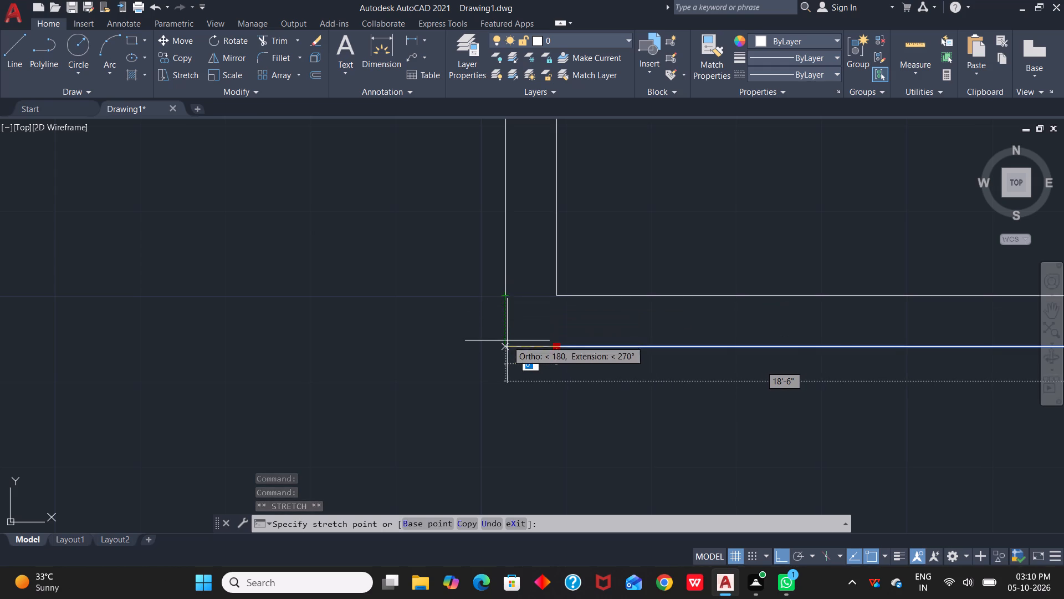
{"action": "left_click_drag", "start_coordinate": [507, 342], "coordinate": [504, 347]}
{"action": "left_click", "coordinate": [504, 347]}
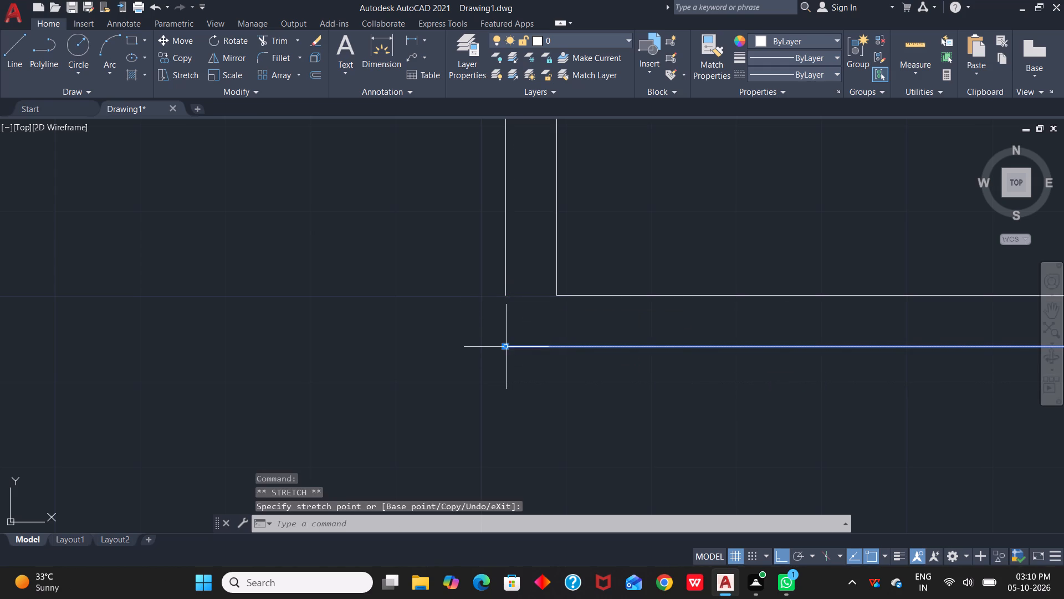
Stretch the right end of the outer bottom line 6" to align with the outer right line, making it 19' long.
{"action": "scroll", "coordinate": [530, 374], "scroll_direction": "down", "scroll_amount": 2}
{"action": "scroll", "coordinate": [763, 412], "scroll_direction": "down", "scroll_amount": 2}
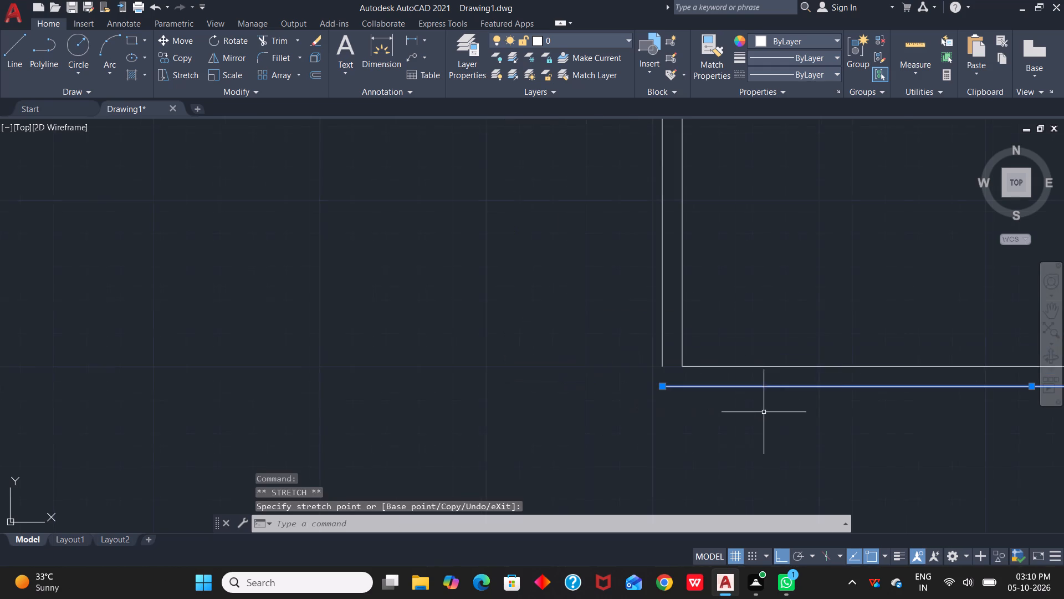
{"action": "middle_click_drag", "start_coordinate": [859, 420], "coordinate": [311, 414]}
{"action": "scroll", "coordinate": [900, 395], "scroll_direction": "up", "scroll_amount": 2}
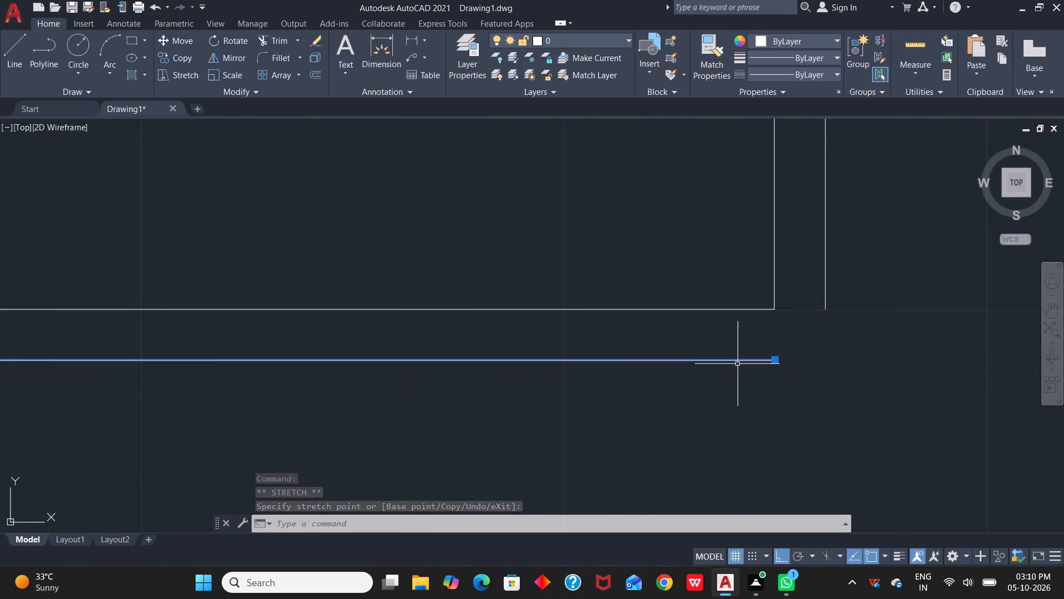
{"action": "left_click", "coordinate": [776, 359]}
{"action": "left_click_drag", "start_coordinate": [779, 359], "coordinate": [817, 358]}
{"action": "left_click", "coordinate": [776, 359]}
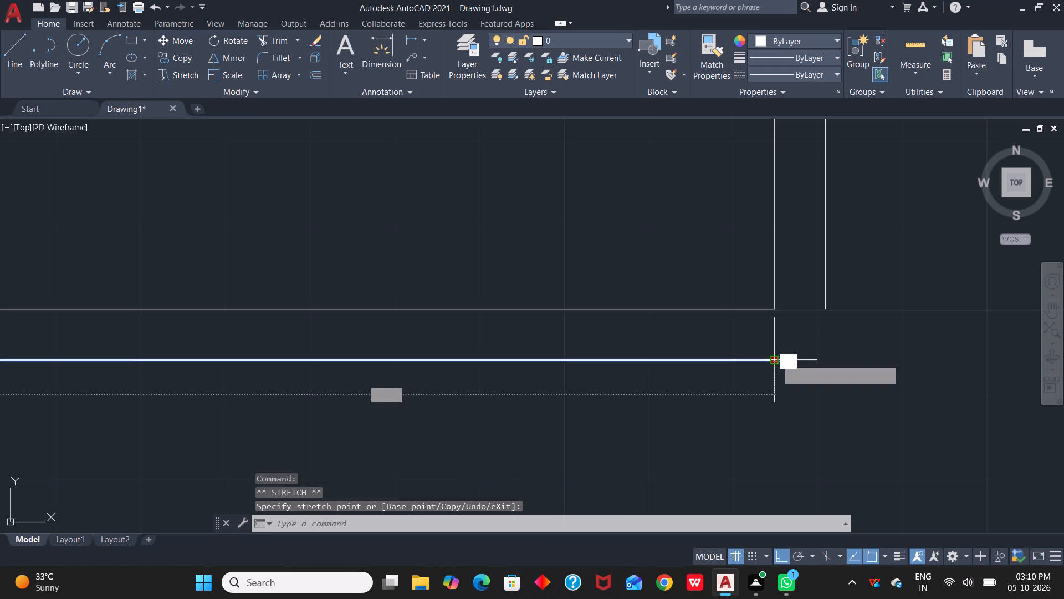
{"action": "left_click_drag", "start_coordinate": [776, 359], "coordinate": [782, 358]}
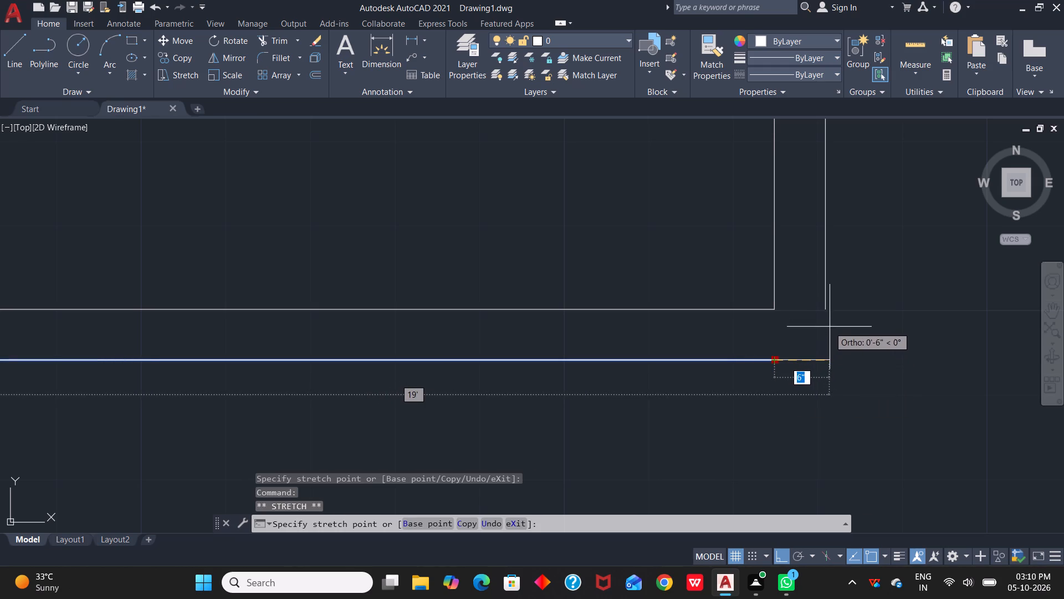
{"action": "left_click", "coordinate": [826, 361]}
{"action": "key", "text": "Escape"}
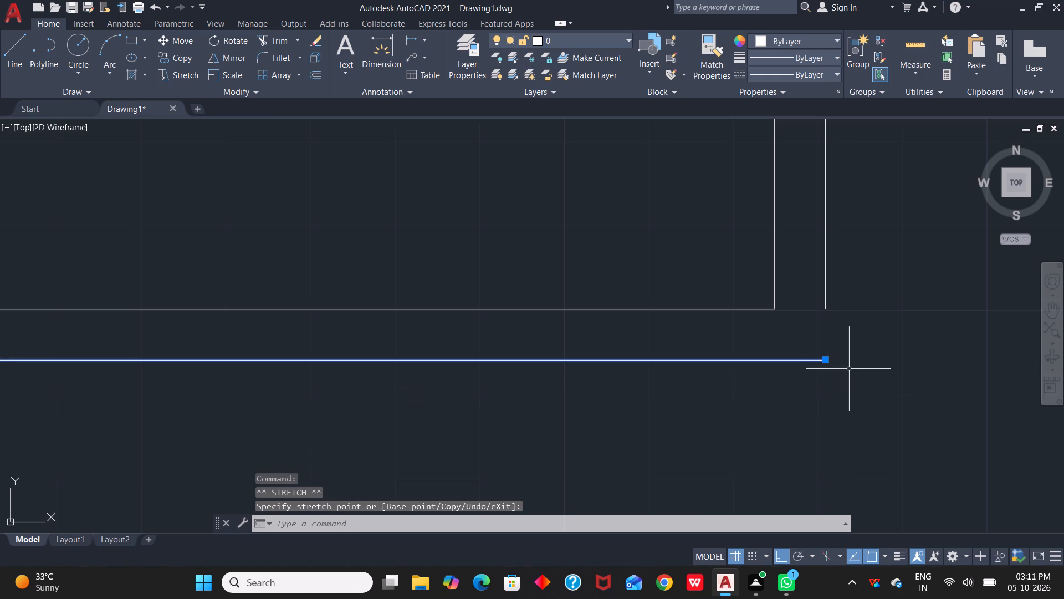
{"action": "key", "text": "Escape"}
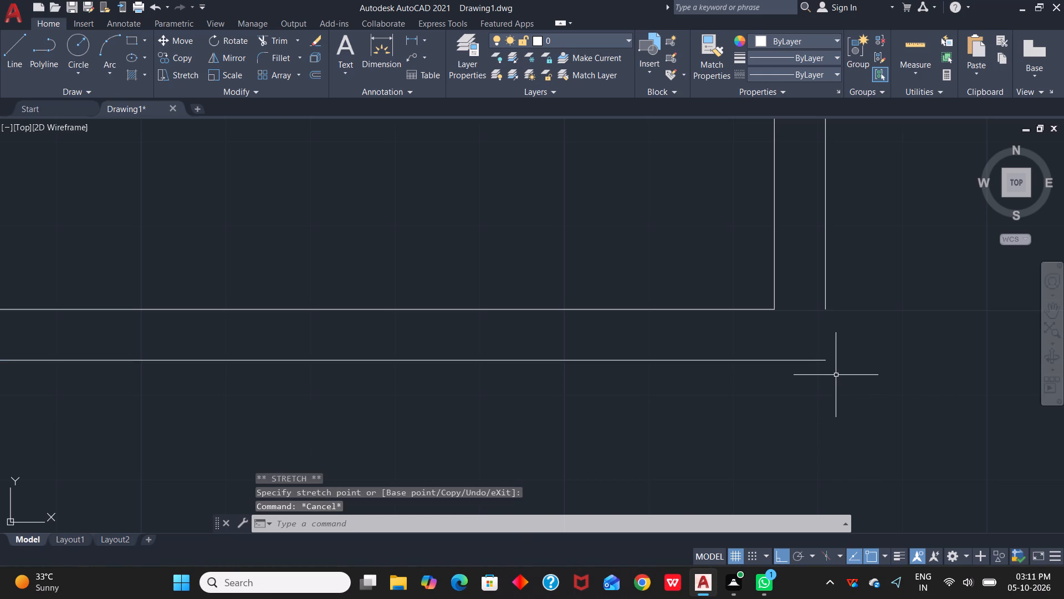
Stretch the left end of the outer top line 6" outward to align with the outer left line.
{"action": "scroll", "coordinate": [747, 342], "scroll_direction": "down", "scroll_amount": 5}
{"action": "middle_click_drag", "start_coordinate": [677, 279], "coordinate": [695, 473]}
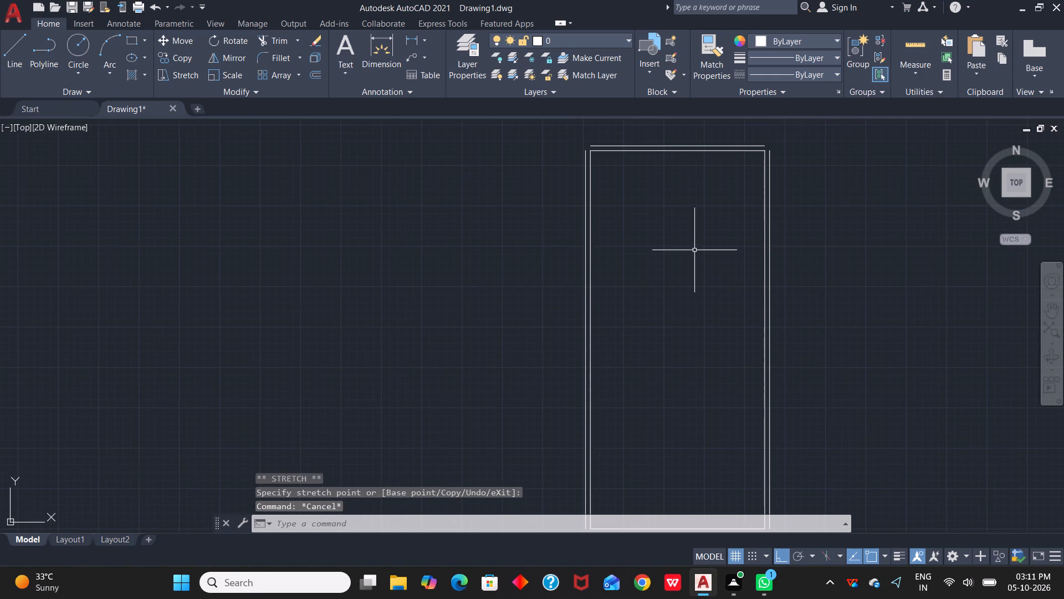
{"action": "middle_click_drag", "start_coordinate": [694, 250], "coordinate": [723, 450]}
{"action": "scroll", "coordinate": [697, 333], "scroll_direction": "up", "scroll_amount": 3}
{"action": "left_click", "coordinate": [641, 390]}
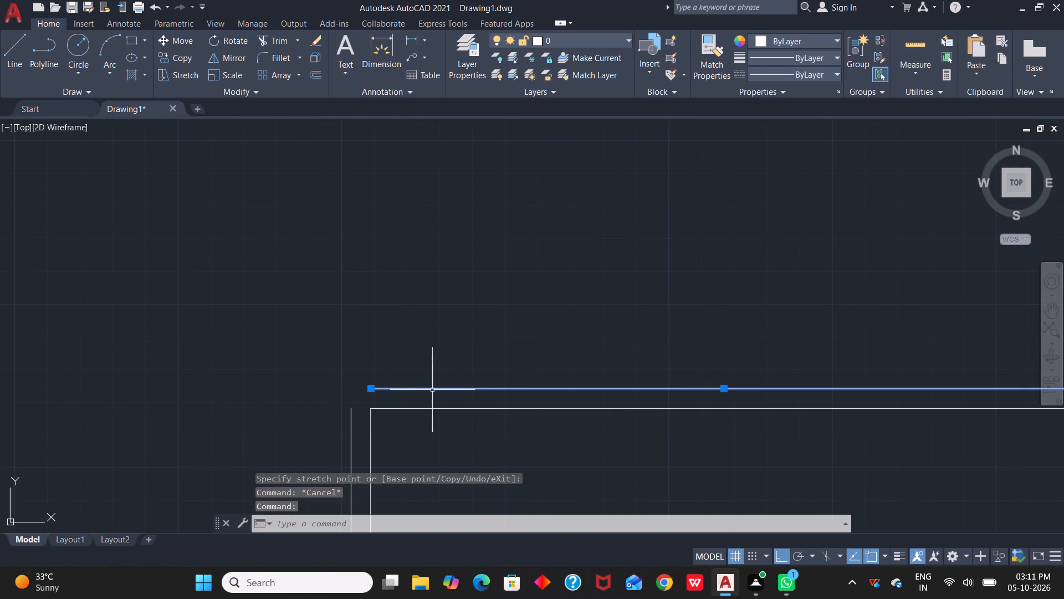
{"action": "left_click_drag", "start_coordinate": [369, 389], "coordinate": [350, 389]}
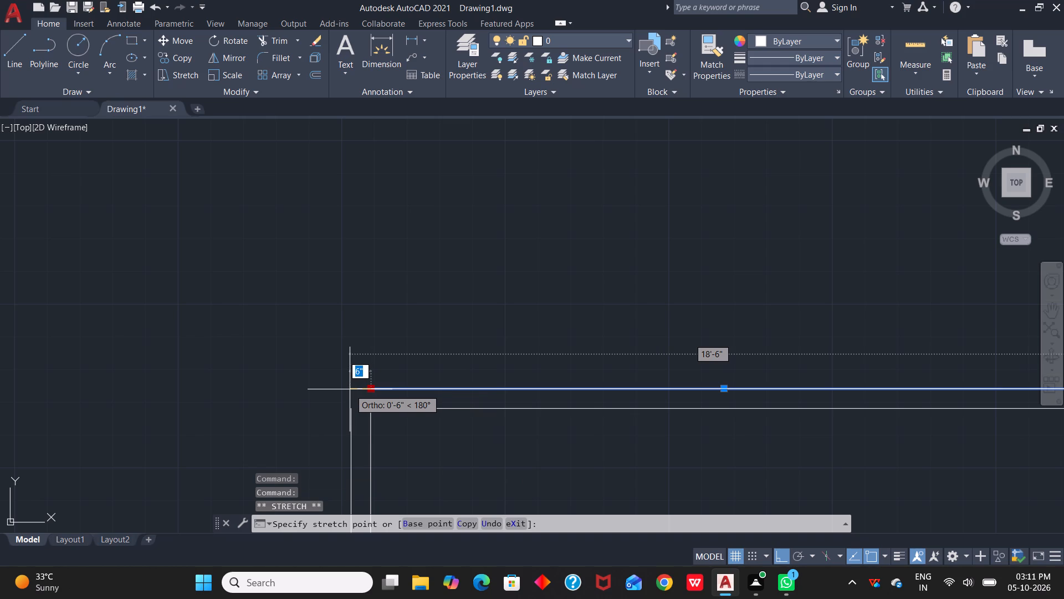
{"action": "left_click_drag", "start_coordinate": [350, 389], "coordinate": [349, 388]}
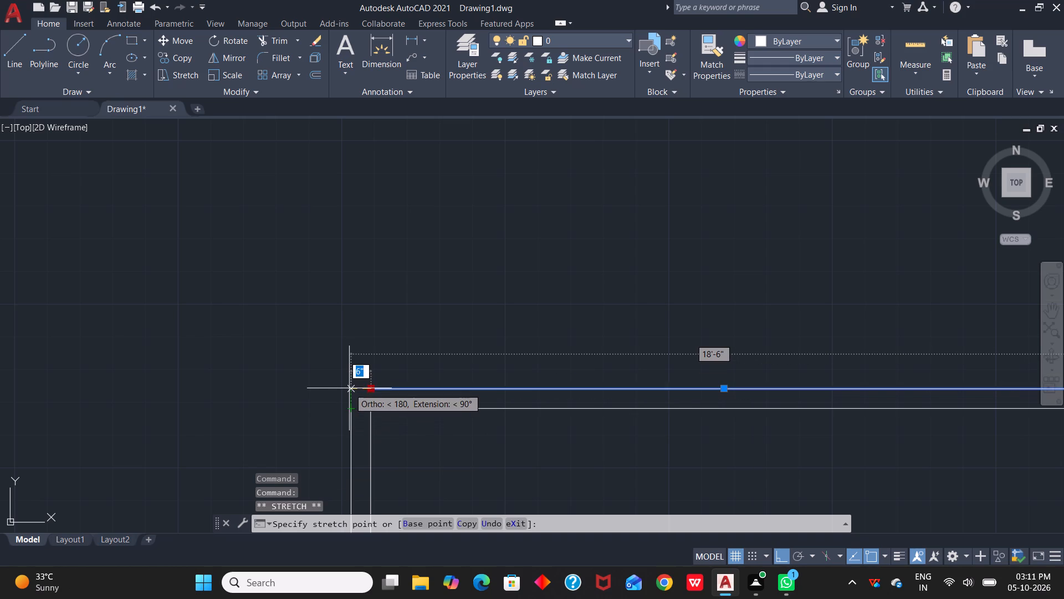
{"action": "left_click_drag", "start_coordinate": [349, 388], "coordinate": [350, 388]}
{"action": "left_click", "coordinate": [350, 388]}
Stretch the right end of the outer top line 6" to align with the outer right line, making it 19' long.
{"action": "scroll", "coordinate": [580, 388], "scroll_direction": "down", "scroll_amount": 3}
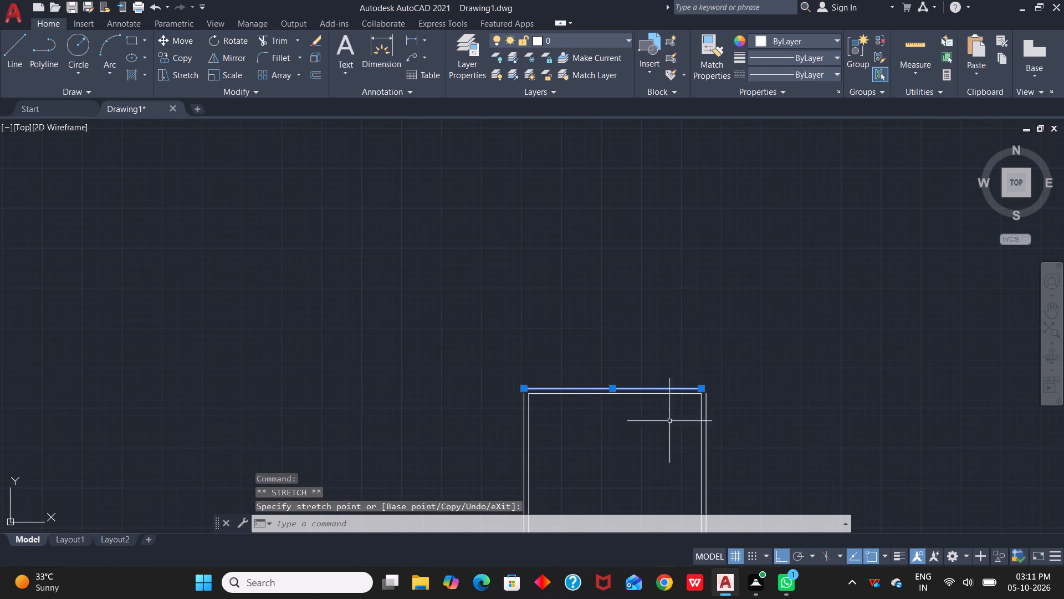
{"action": "middle_click_drag", "start_coordinate": [687, 425], "coordinate": [503, 417]}
{"action": "scroll", "coordinate": [521, 380], "scroll_direction": "up", "scroll_amount": 3}
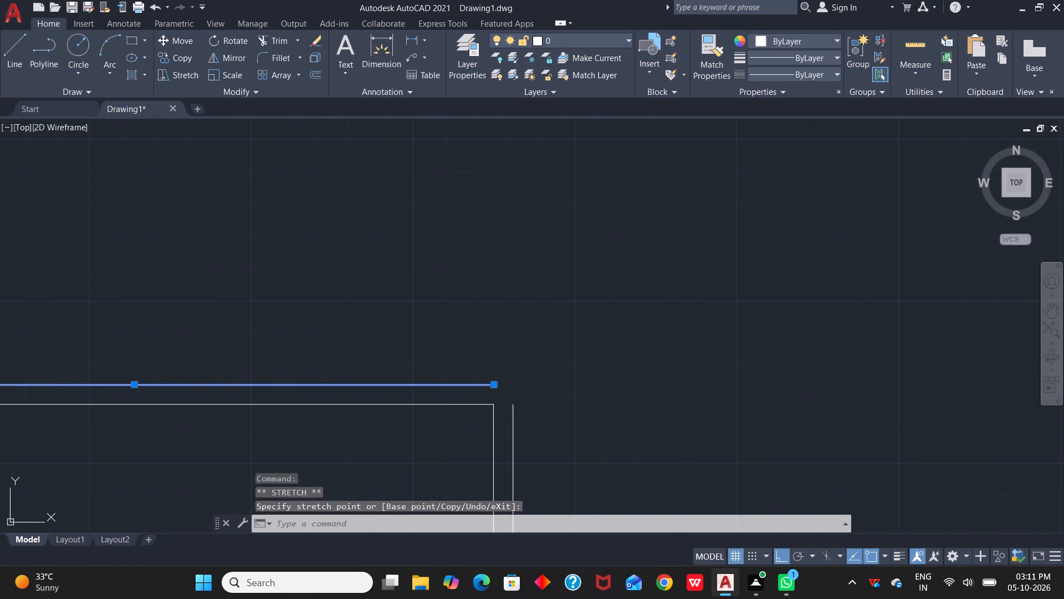
{"action": "left_click", "coordinate": [496, 384]}
{"action": "left_click_drag", "start_coordinate": [495, 383], "coordinate": [500, 383]}
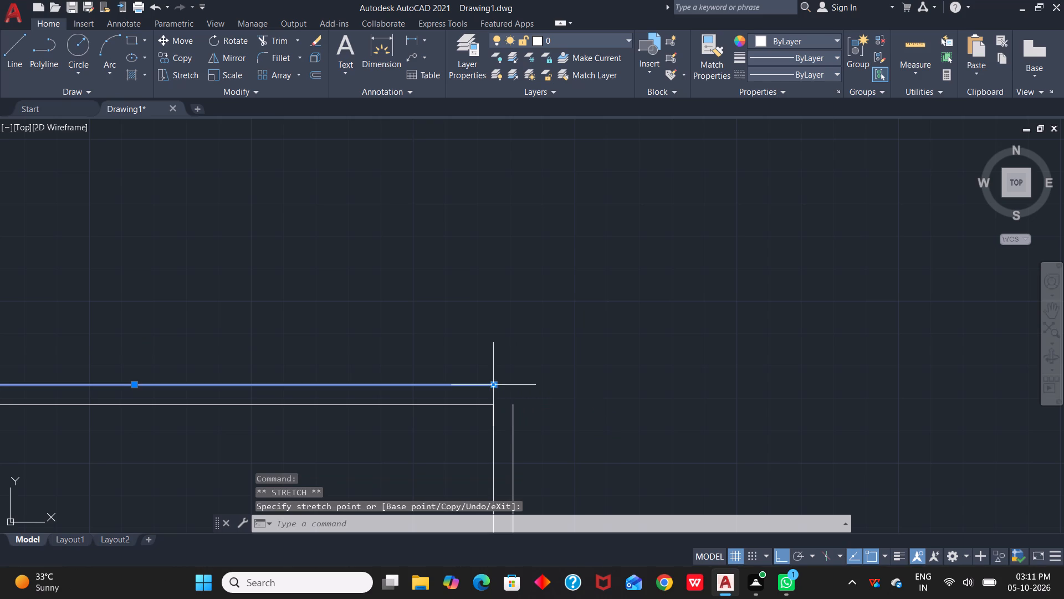
{"action": "left_click", "coordinate": [493, 385]}
{"action": "left_click", "coordinate": [493, 385]}
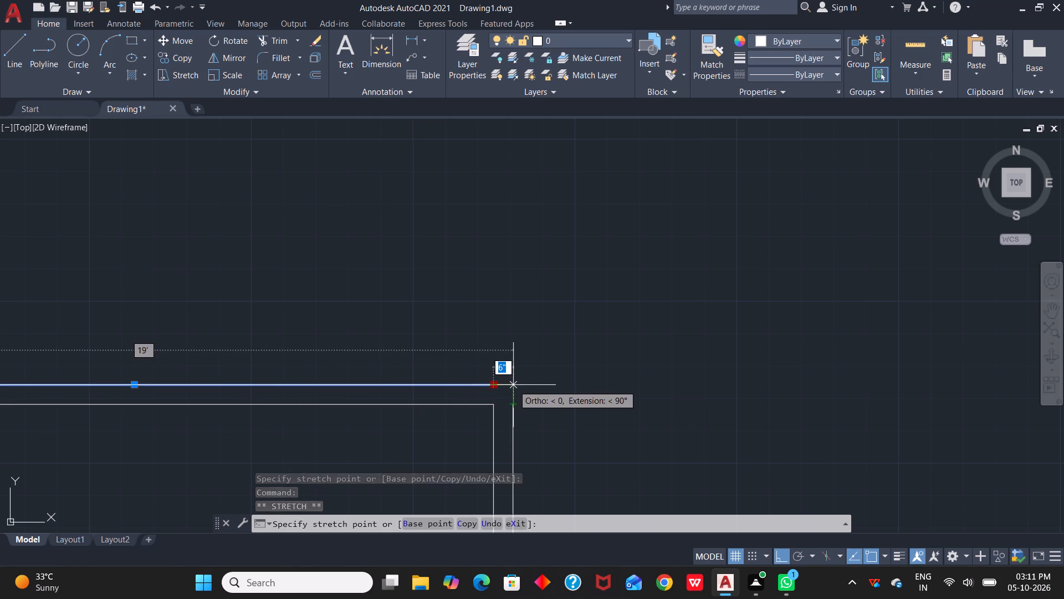
{"action": "left_click", "coordinate": [513, 385]}
{"action": "key", "text": "Escape"}
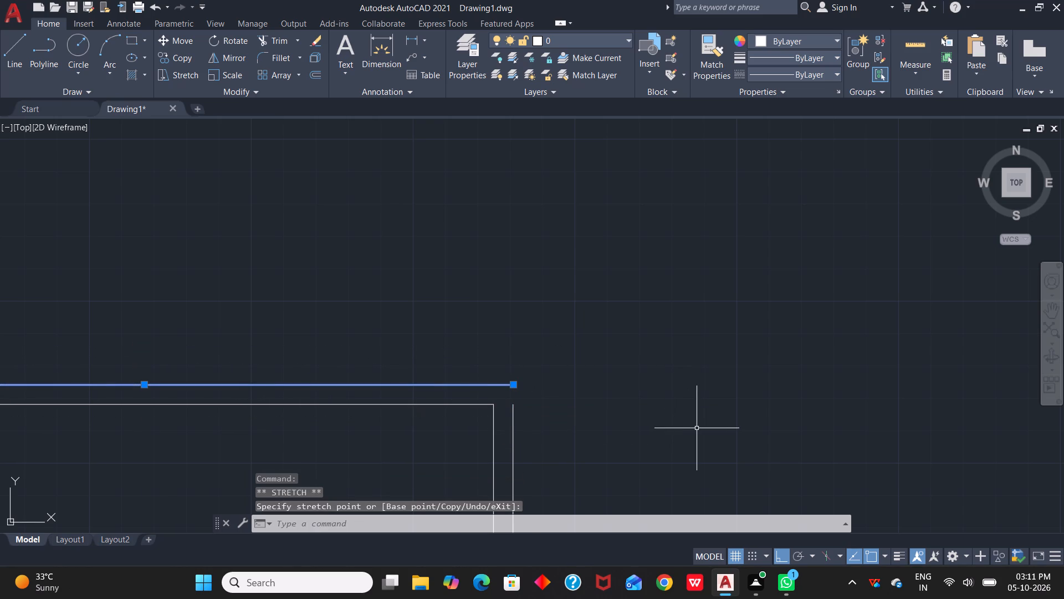
{"action": "key", "text": "Escape"}
{"action": "key", "text": "Escape"}
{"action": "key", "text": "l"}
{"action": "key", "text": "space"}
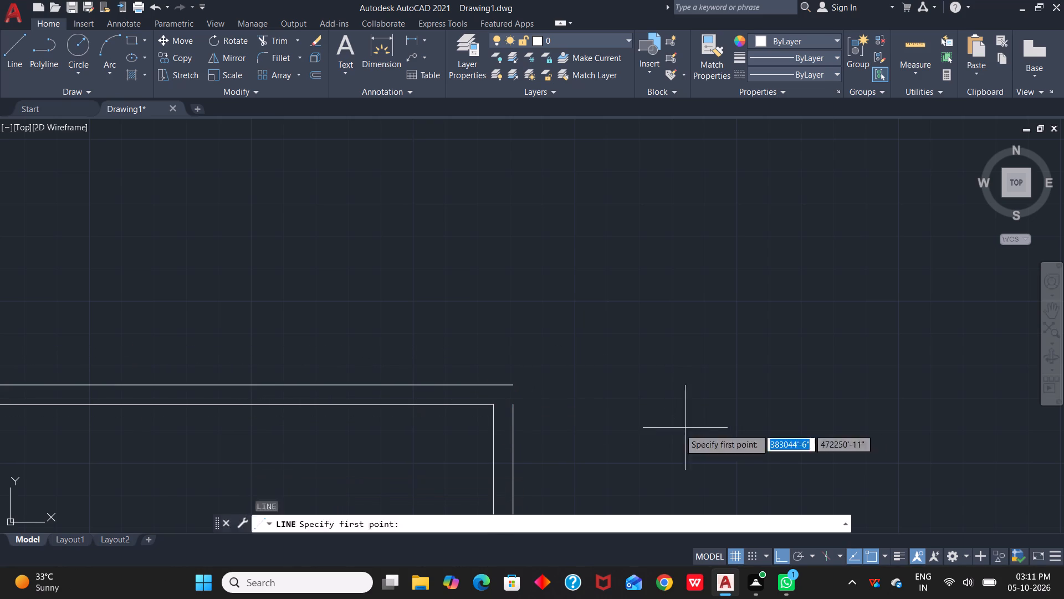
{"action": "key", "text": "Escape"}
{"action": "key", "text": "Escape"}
Extend the upper ends of the outer right and outer left vertical lines to the outer top line.
{"action": "type", "text": "ex"}
{"action": "key", "text": "space"}
{"action": "left_click", "coordinate": [513, 425]}
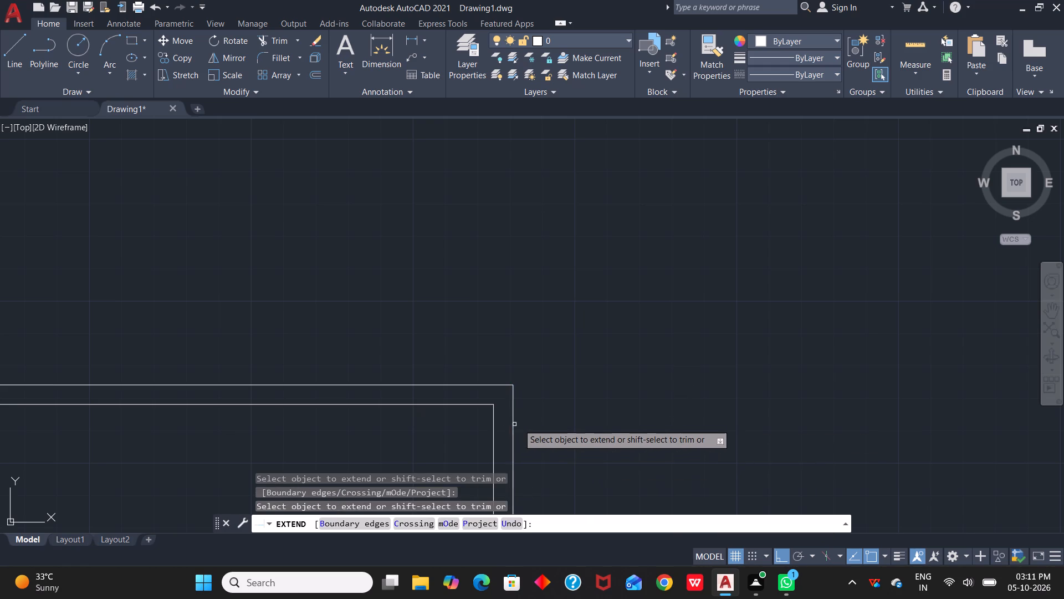
{"action": "scroll", "coordinate": [534, 420], "scroll_direction": "down", "scroll_amount": 3}
{"action": "middle_click_drag", "start_coordinate": [432, 439], "coordinate": [664, 419]}
{"action": "scroll", "coordinate": [645, 426], "scroll_direction": "up", "scroll_amount": 3}
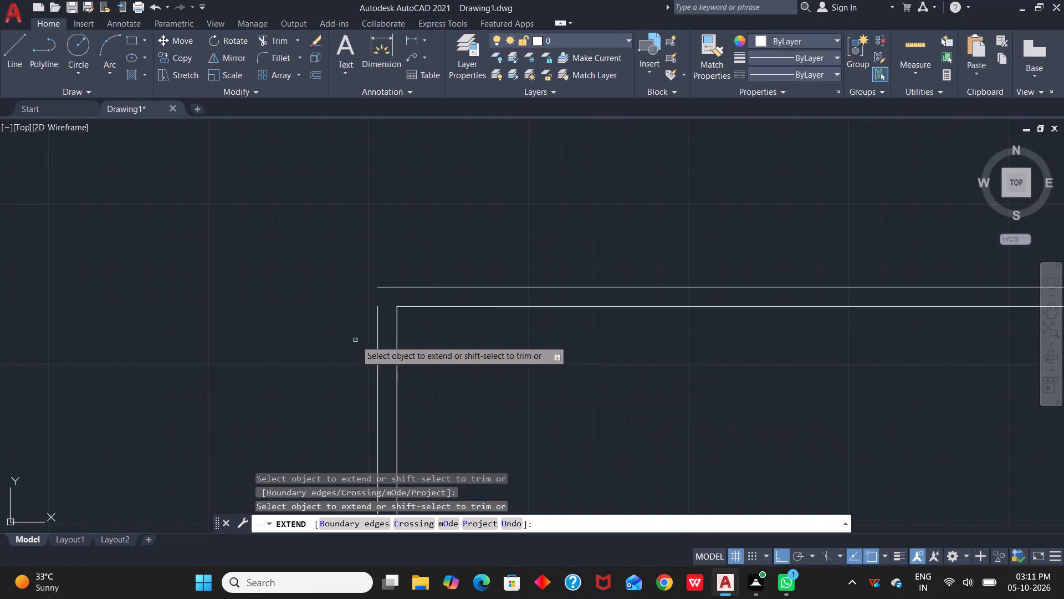
{"action": "left_click", "coordinate": [377, 333]}
Extend the lower ends of the outer left and outer right vertical lines to the outer bottom line.
{"action": "scroll", "coordinate": [467, 357], "scroll_direction": "down", "scroll_amount": 3}
{"action": "middle_click_drag", "start_coordinate": [495, 382], "coordinate": [584, 172]}
{"action": "scroll", "coordinate": [590, 164], "scroll_direction": "up", "scroll_amount": 1}
{"action": "middle_click_drag", "start_coordinate": [584, 172], "coordinate": [591, 164]}
{"action": "middle_click_drag", "start_coordinate": [611, 413], "coordinate": [642, 125]}
{"action": "scroll", "coordinate": [539, 406], "scroll_direction": "up", "scroll_amount": 2}
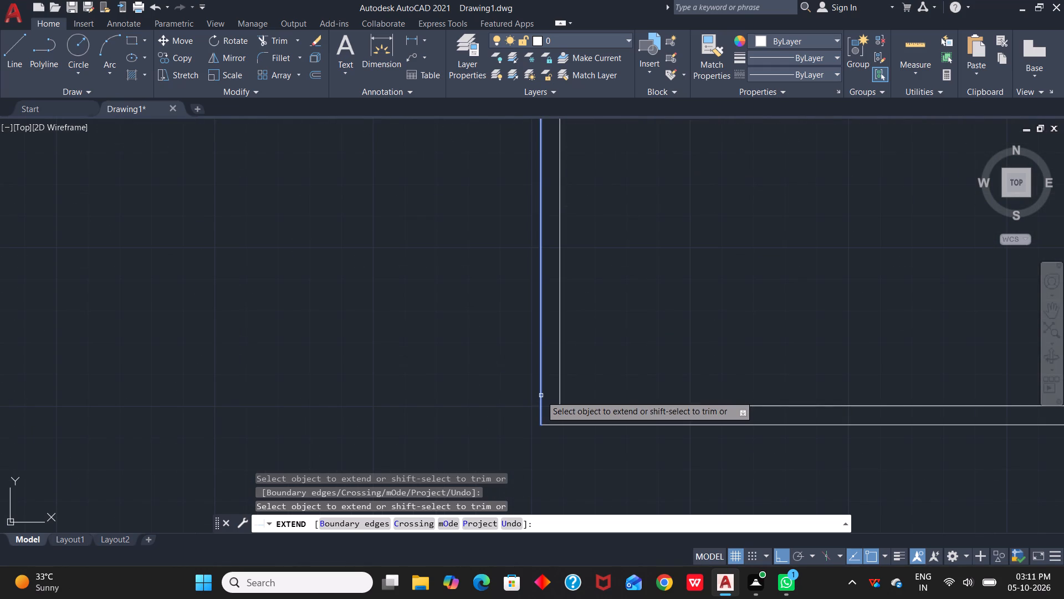
{"action": "left_click", "coordinate": [541, 395]}
{"action": "scroll", "coordinate": [746, 431], "scroll_direction": "down", "scroll_amount": 2}
{"action": "middle_click_drag", "start_coordinate": [922, 443], "coordinate": [838, 442]}
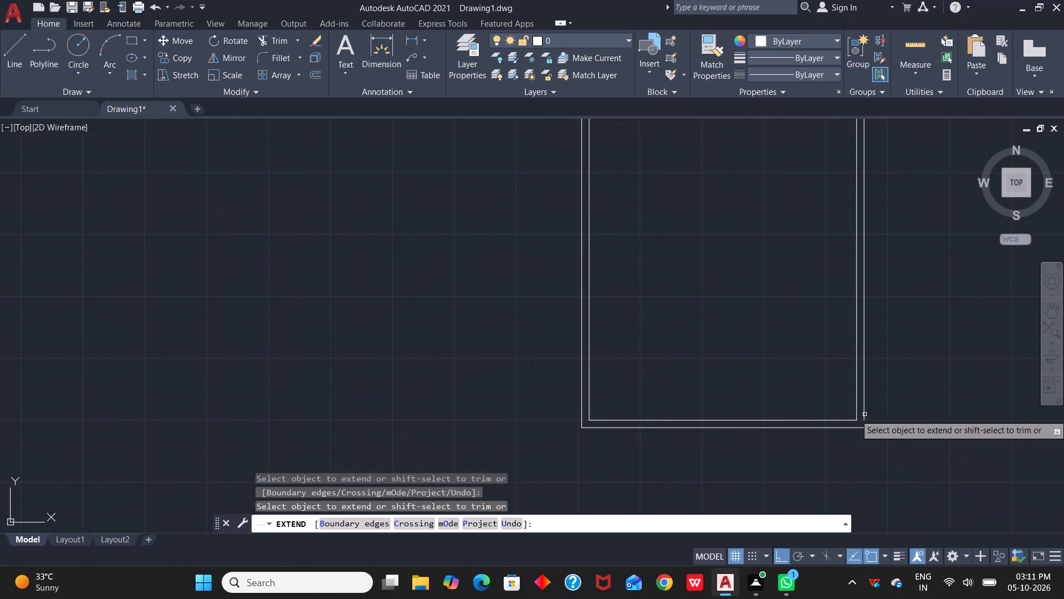
{"action": "left_click", "coordinate": [862, 410]}
{"action": "key", "text": "Escape"}
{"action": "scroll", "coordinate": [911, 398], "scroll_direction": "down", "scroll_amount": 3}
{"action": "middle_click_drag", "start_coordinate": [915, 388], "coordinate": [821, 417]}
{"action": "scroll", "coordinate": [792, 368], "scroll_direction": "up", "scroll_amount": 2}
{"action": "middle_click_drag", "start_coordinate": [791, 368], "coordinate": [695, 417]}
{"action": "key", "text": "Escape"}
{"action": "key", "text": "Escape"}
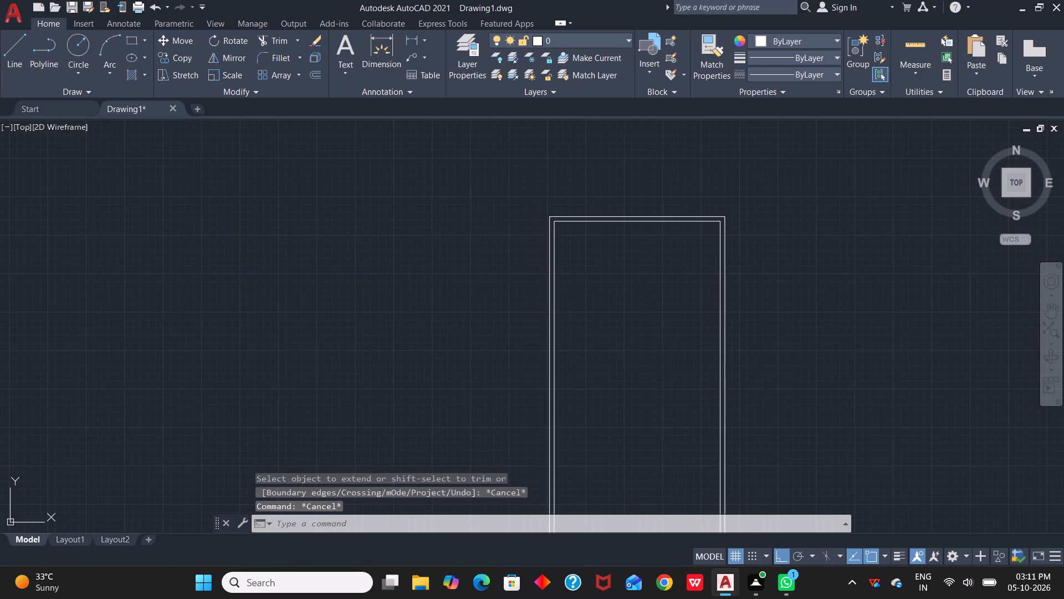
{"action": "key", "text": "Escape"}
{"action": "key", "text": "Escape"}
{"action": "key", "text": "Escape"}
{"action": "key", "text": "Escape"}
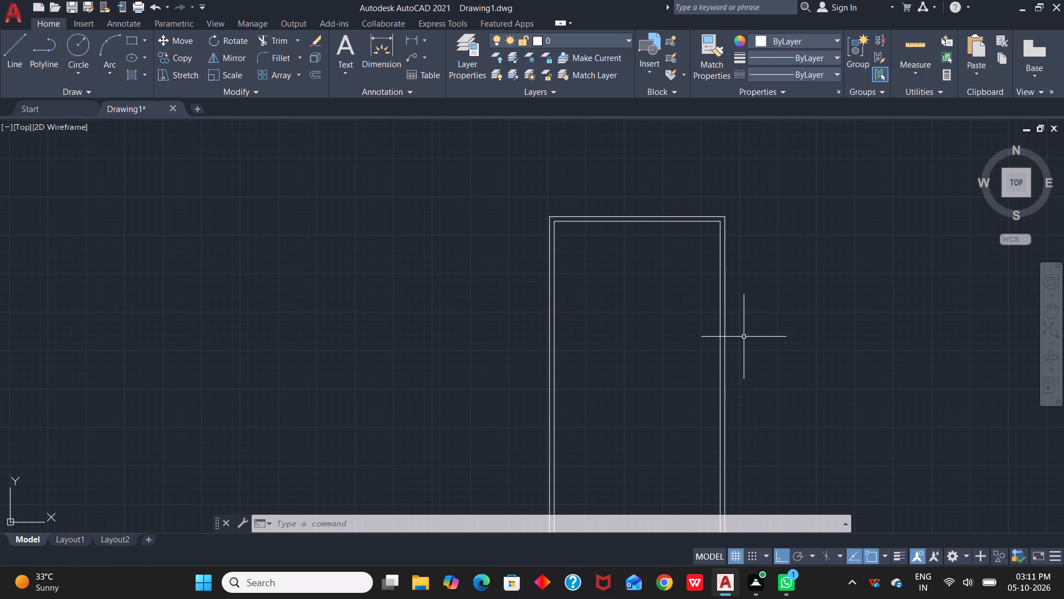
Offset the inner left wall line 9' into the plan to start a vertical partition.
{"action": "type", "text": "9'"}
{"action": "key", "text": "space"}
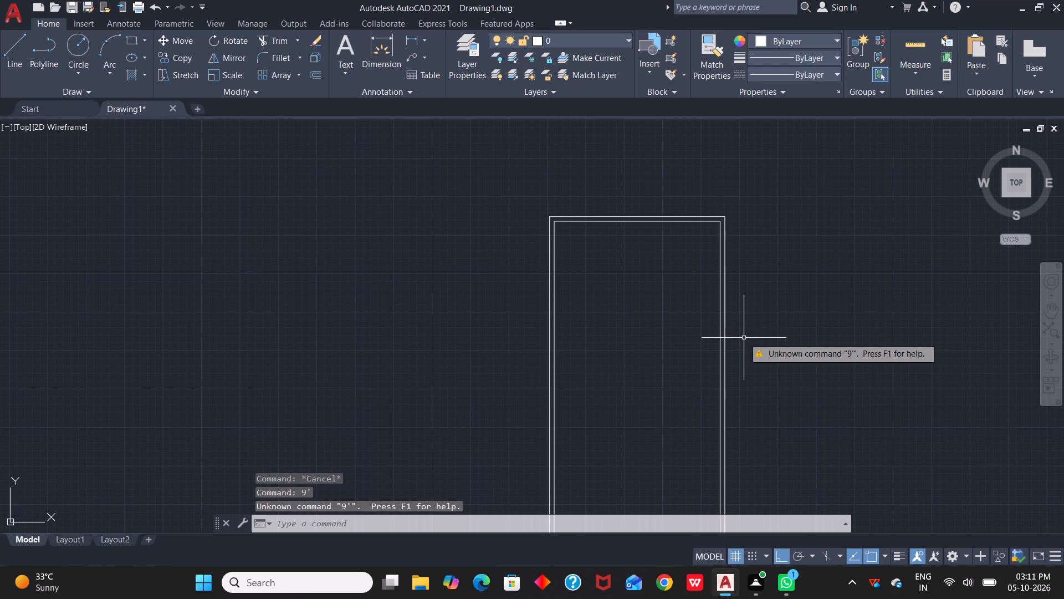
{"action": "key", "text": "Escape"}
{"action": "key", "text": "Escape"}
{"action": "type", "text": "o"}
{"action": "key", "text": "space"}
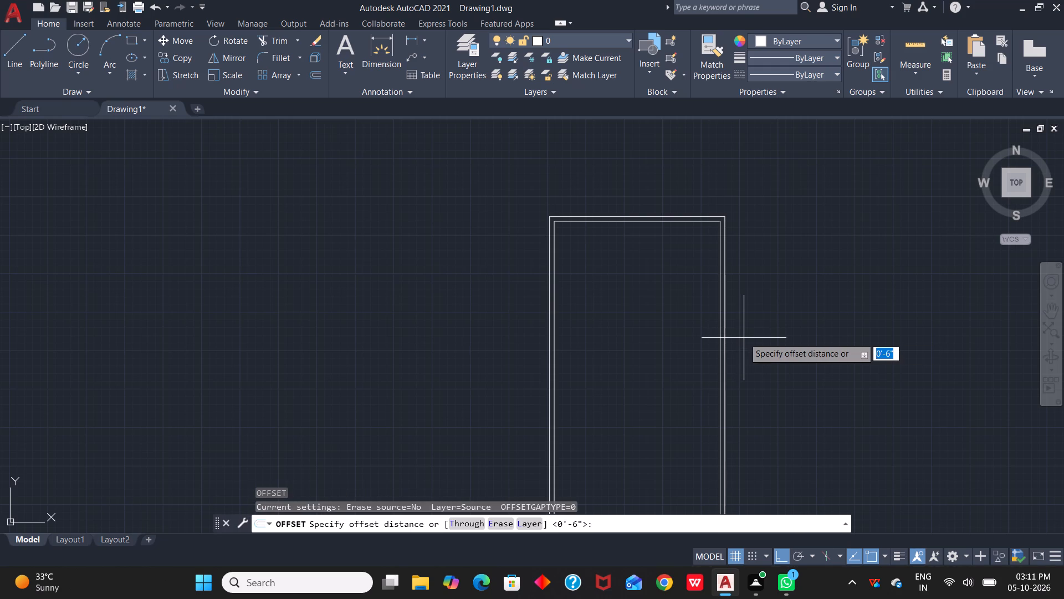
{"action": "key", "text": "9"}
{"action": "type", "text": "'"}
{"action": "key", "text": "space"}
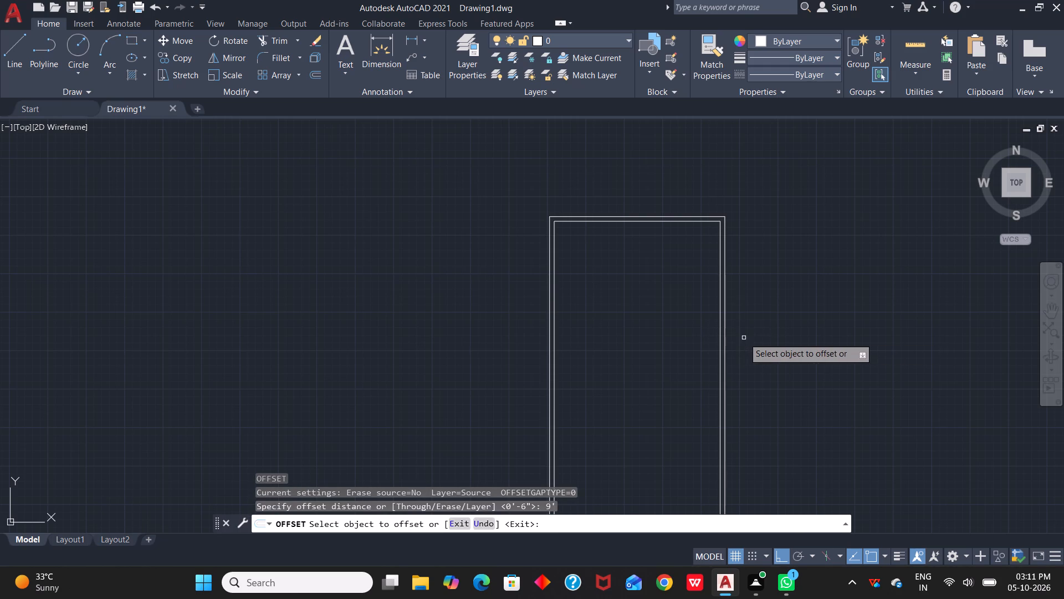
{"action": "left_click", "coordinate": [554, 298]}
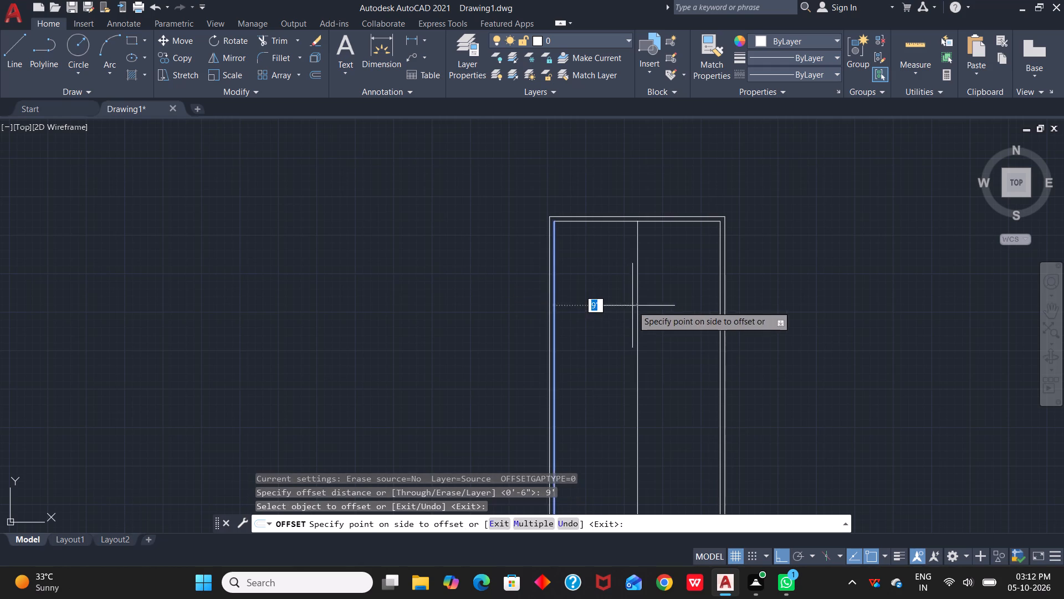
{"action": "left_click", "coordinate": [633, 306]}
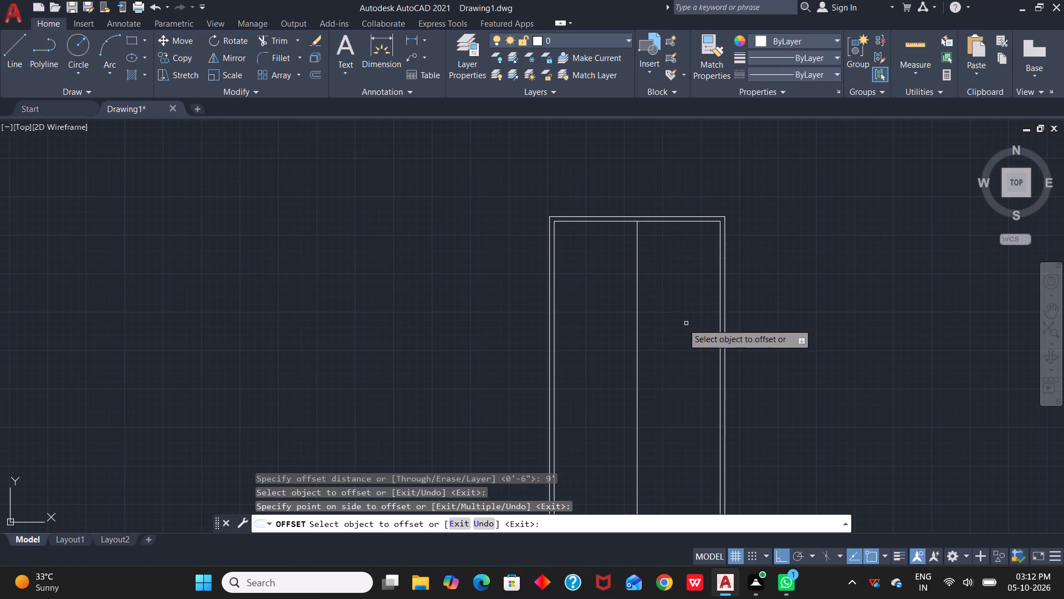
Offset the new vertical partition line 6" toward the right wall to give the partition its thickness.
{"action": "left_click", "coordinate": [637, 316]}
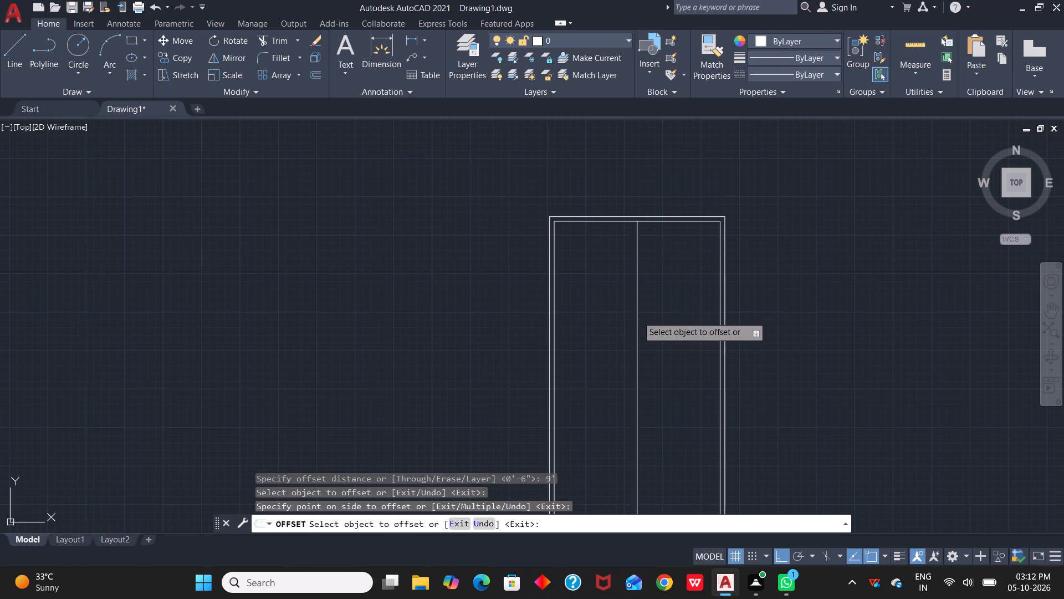
{"action": "type", "text": "6\""}
{"action": "key", "text": "space"}
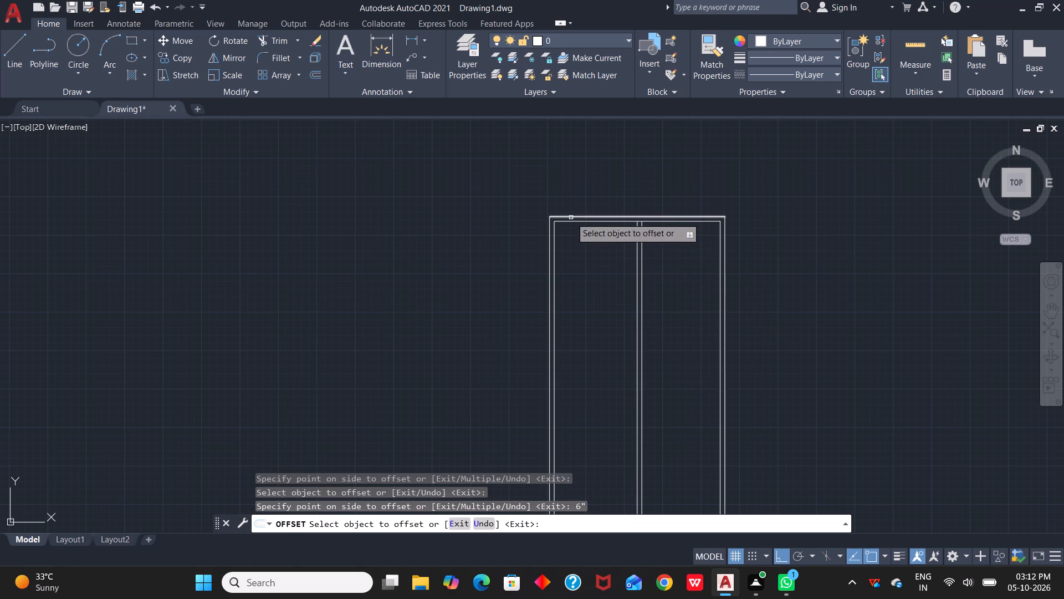
Offset the inner top wall line 10' downward to start a horizontal partition.
{"action": "left_click", "coordinate": [580, 222]}
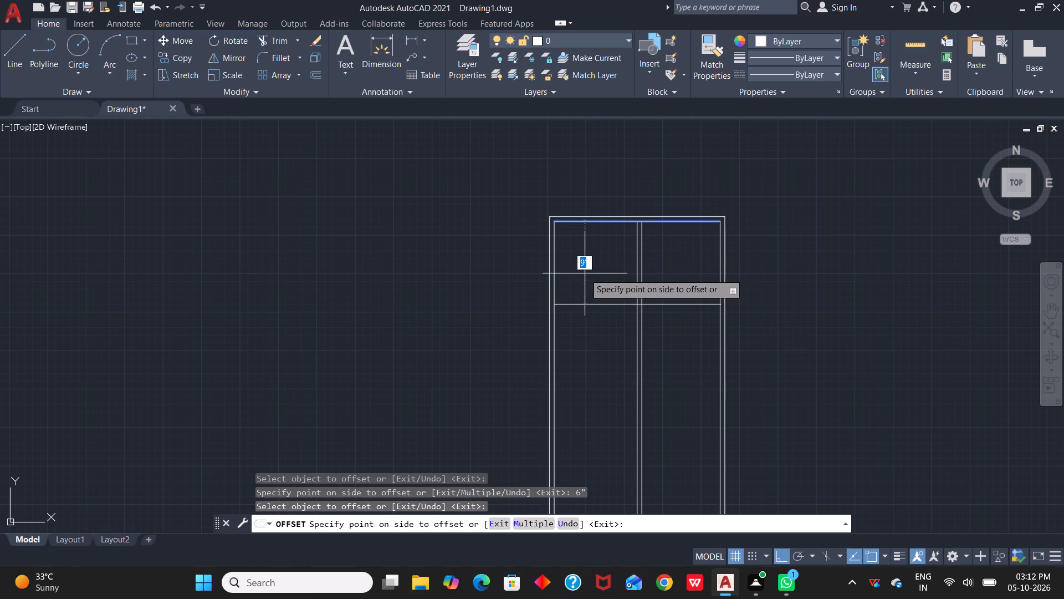
{"action": "type", "text": "10"}
{"action": "type", "text": "'"}
{"action": "key", "text": "space"}
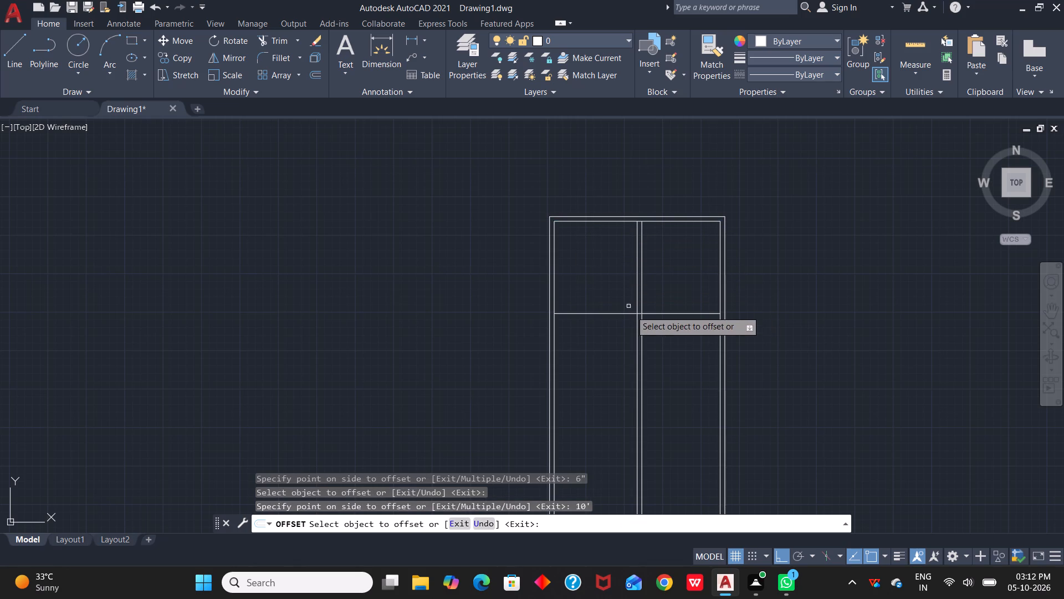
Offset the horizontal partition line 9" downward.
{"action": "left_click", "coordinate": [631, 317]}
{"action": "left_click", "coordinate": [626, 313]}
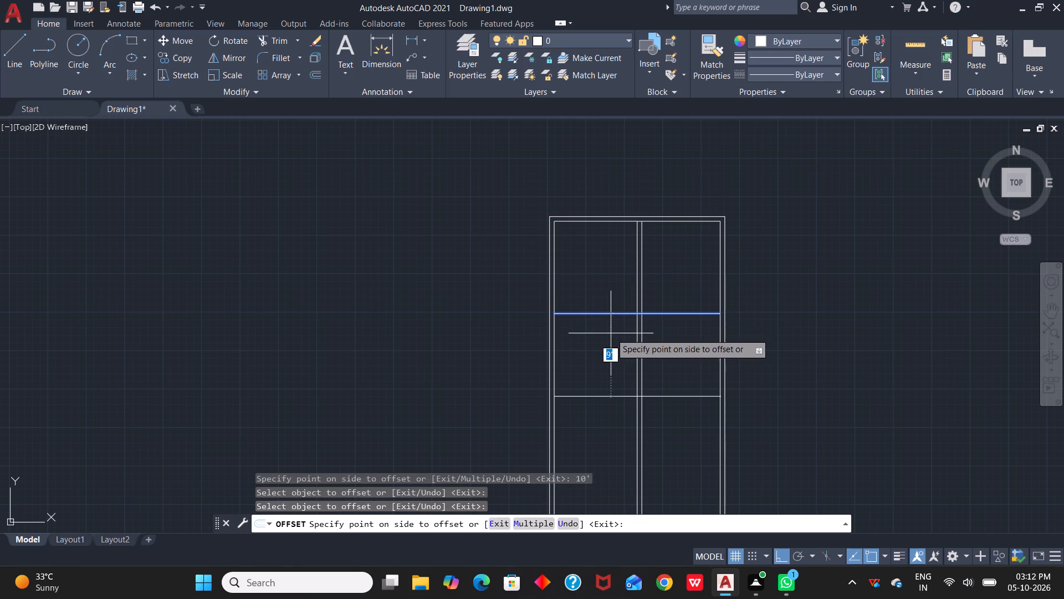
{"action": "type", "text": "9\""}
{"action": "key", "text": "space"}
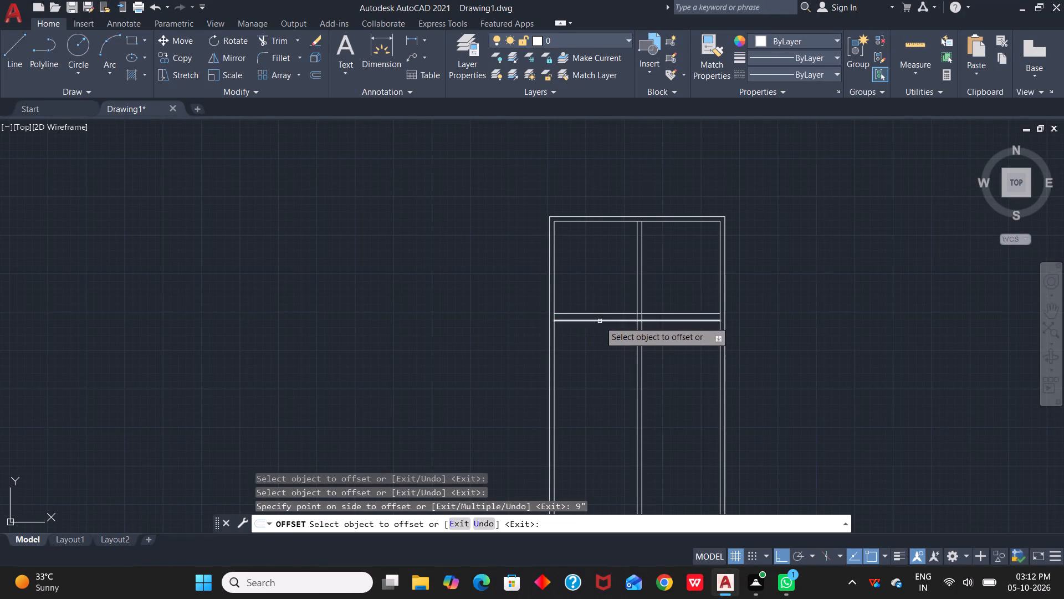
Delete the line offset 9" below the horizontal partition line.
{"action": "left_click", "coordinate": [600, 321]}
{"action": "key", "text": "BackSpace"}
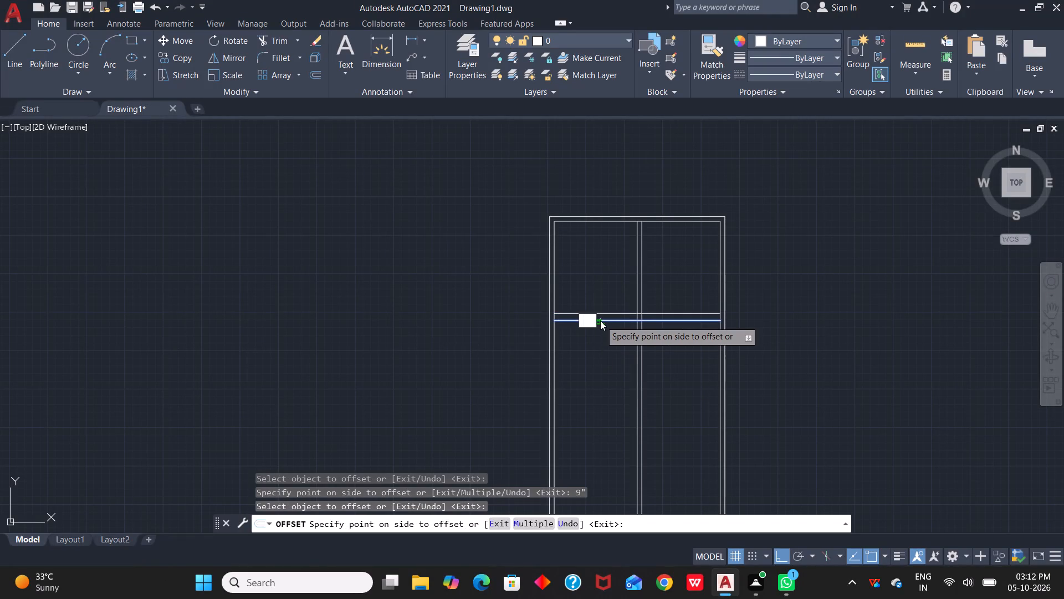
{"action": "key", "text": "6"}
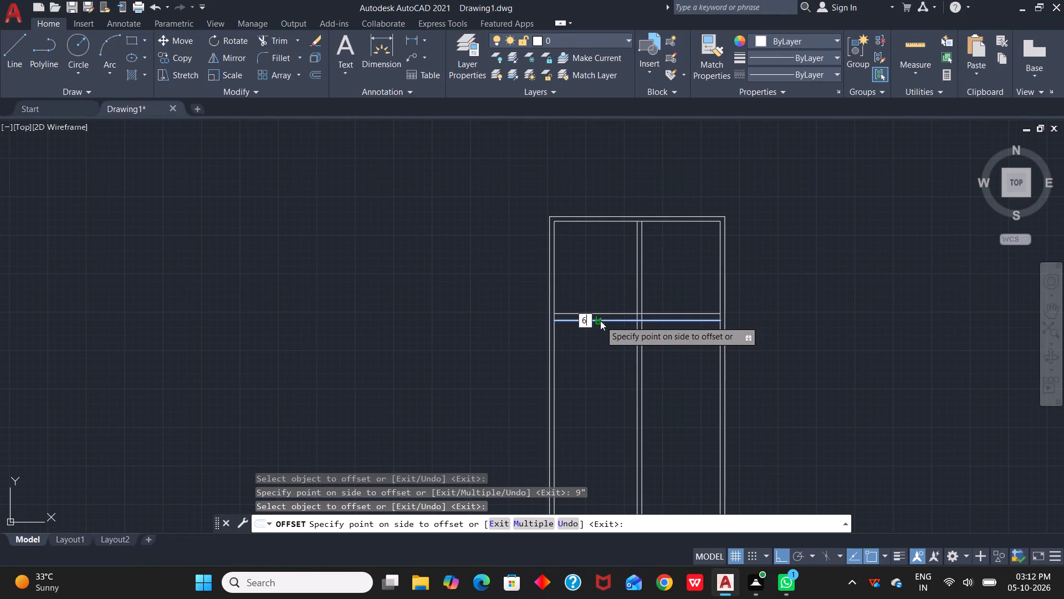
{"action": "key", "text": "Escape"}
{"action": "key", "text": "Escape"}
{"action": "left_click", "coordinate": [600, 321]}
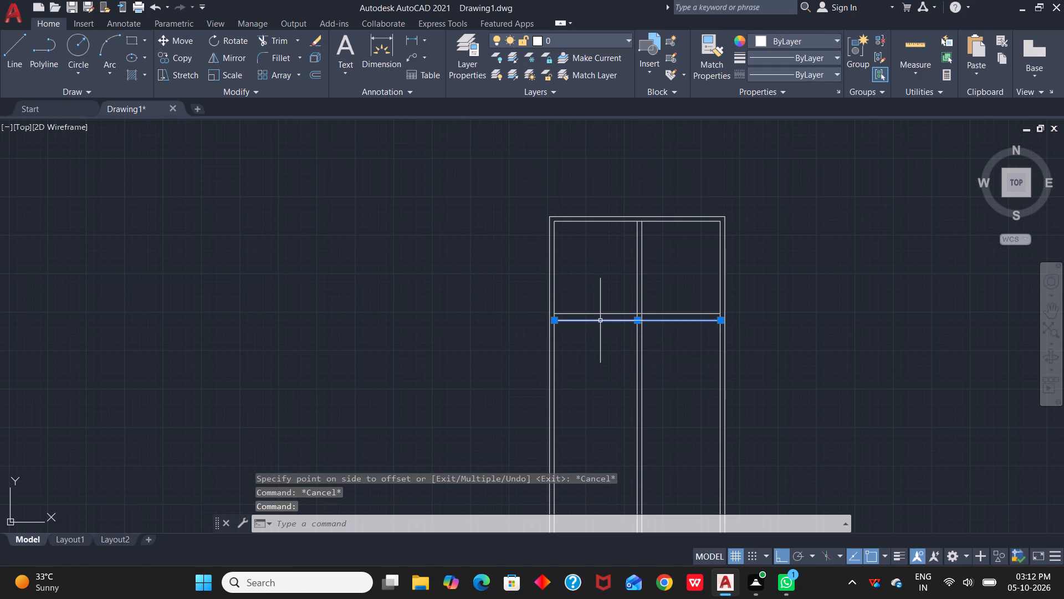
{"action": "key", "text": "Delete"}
Offset the horizontal partition line 6" downward to give the partition its thickness.
{"action": "type", "text": "o"}
{"action": "key", "text": "space"}
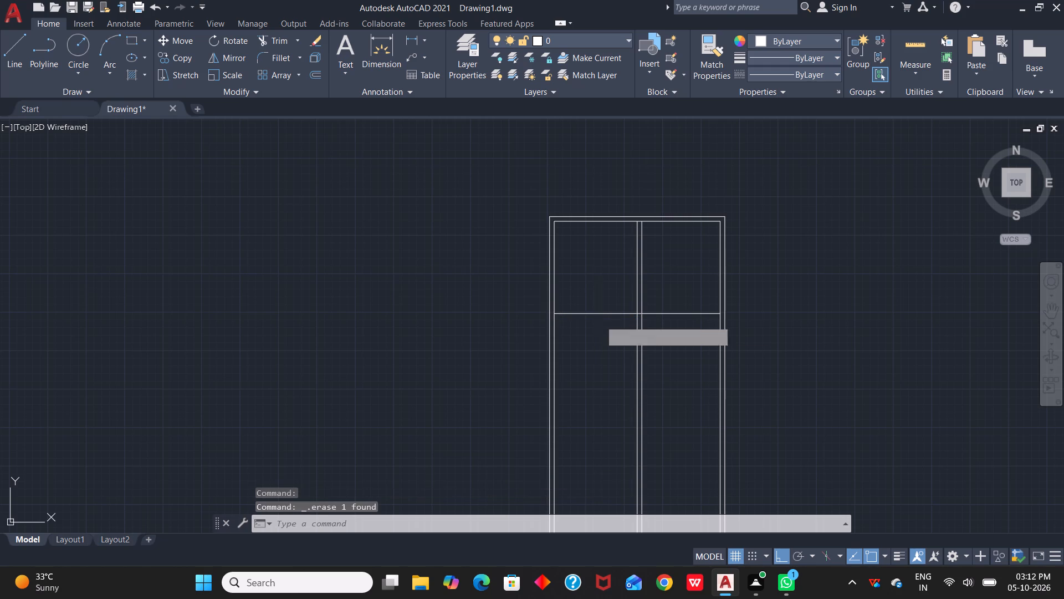
{"action": "type", "text": "6\""}
{"action": "key", "text": "space"}
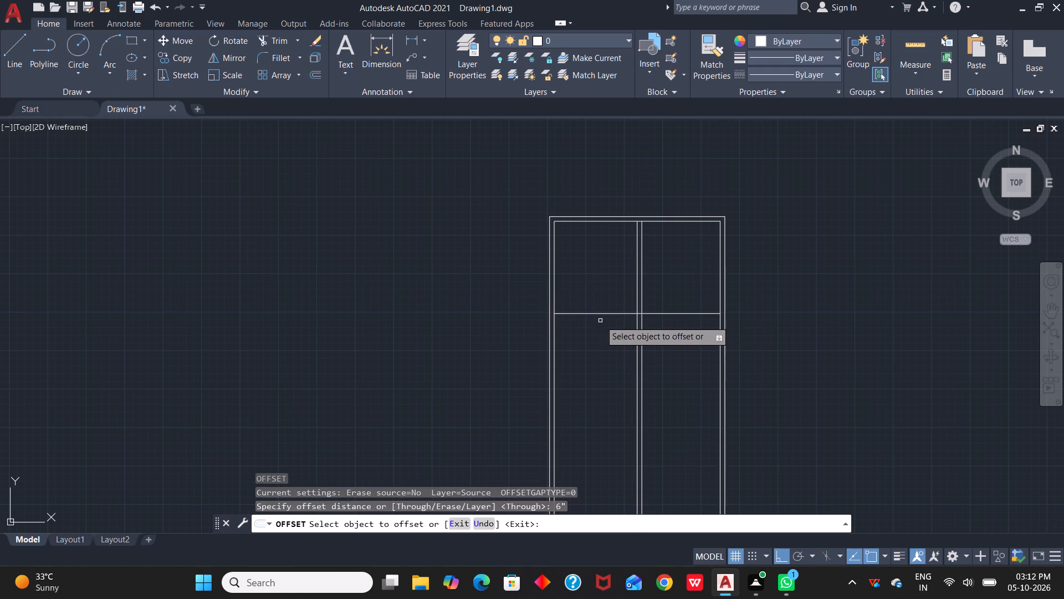
{"action": "left_click", "coordinate": [602, 313]}
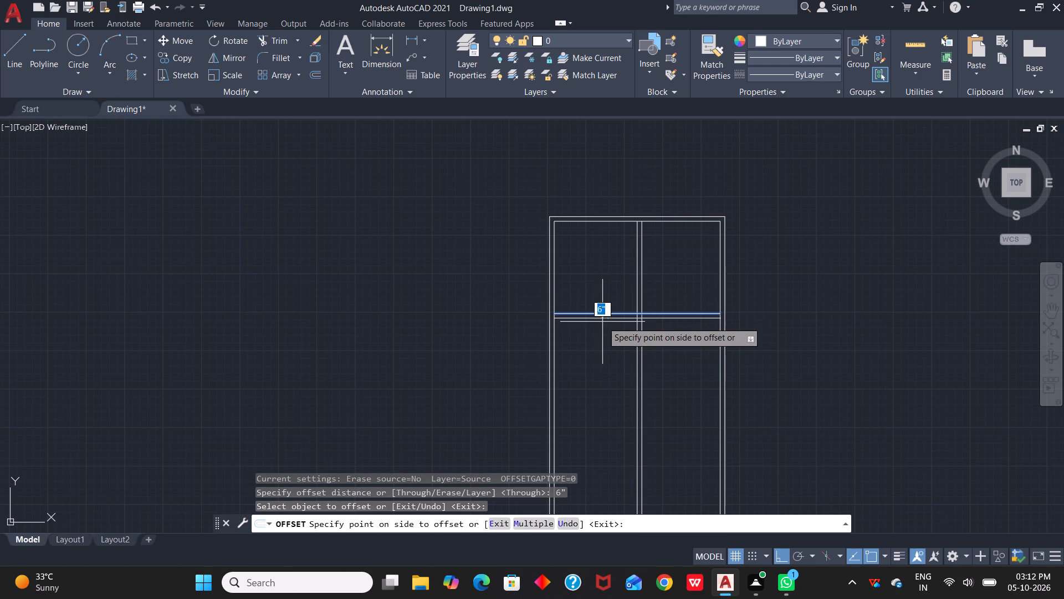
{"action": "left_click", "coordinate": [602, 325]}
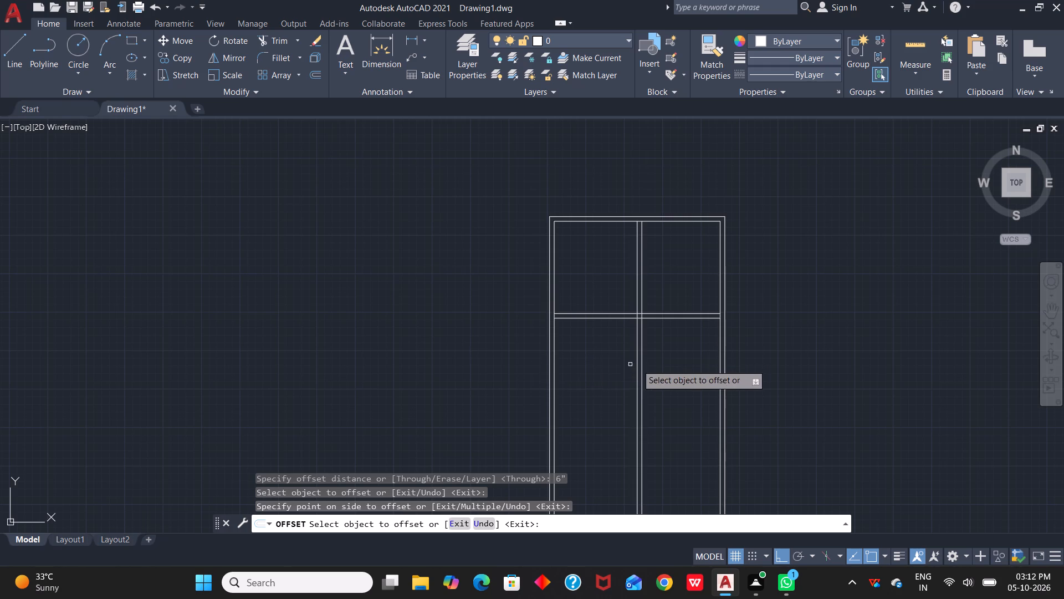
Check the plan's outer wall lengths with the quick Measure tool.
{"action": "scroll", "coordinate": [628, 382], "scroll_direction": "down", "scroll_amount": 2}
{"action": "middle_click_drag", "start_coordinate": [623, 400], "coordinate": [695, 361]}
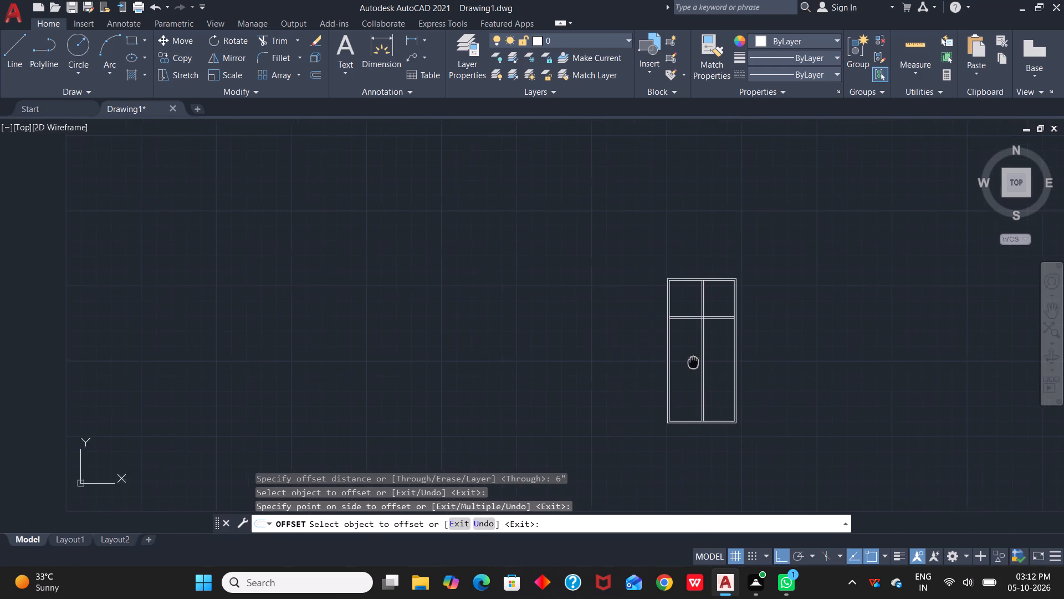
{"action": "middle_click_drag", "start_coordinate": [695, 361], "coordinate": [695, 361]}
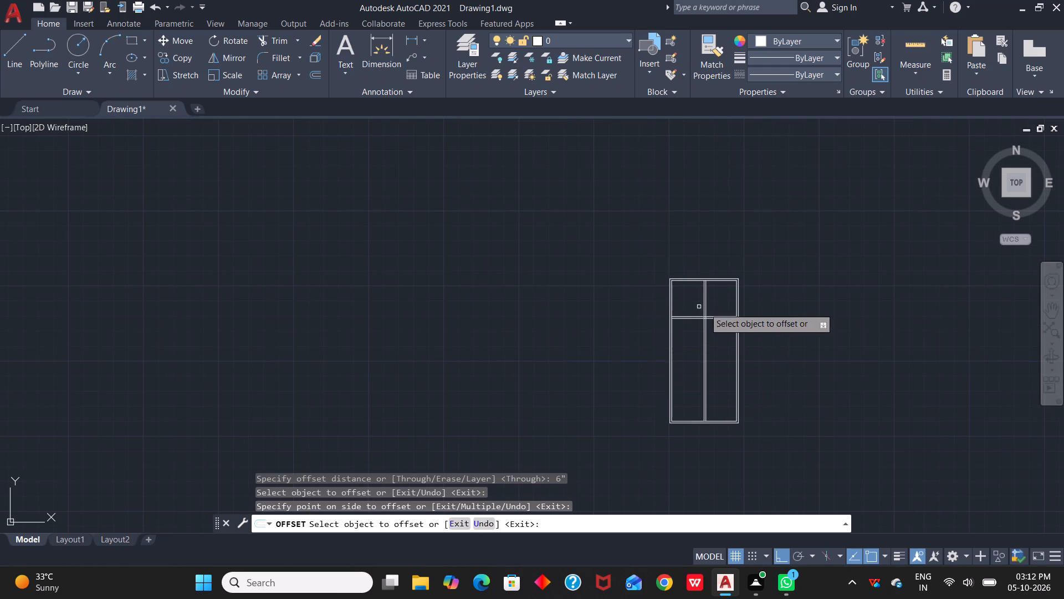
{"action": "scroll", "coordinate": [721, 292], "scroll_direction": "up", "scroll_amount": 4}
{"action": "middle_click_drag", "start_coordinate": [721, 292], "coordinate": [709, 349]}
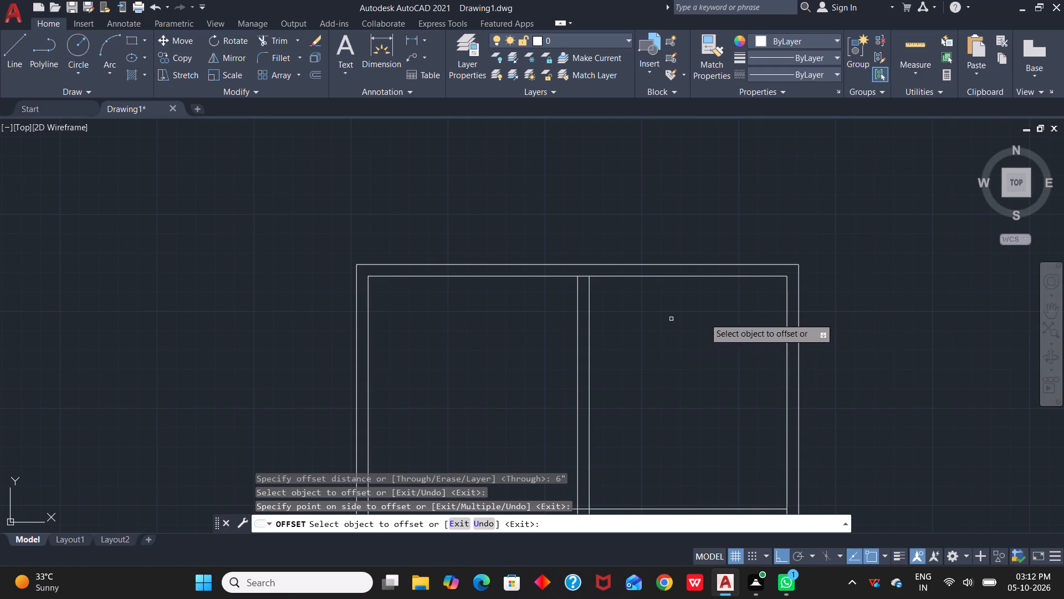
{"action": "left_click", "coordinate": [916, 47]}
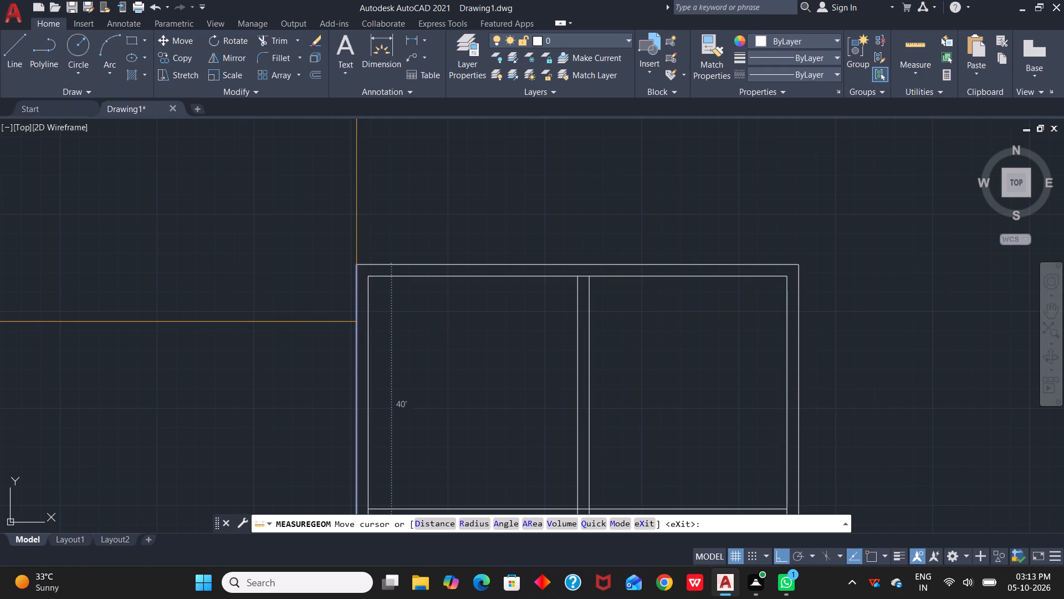
{"action": "key", "text": "Escape"}
{"action": "key", "text": "Escape"}
Delete the four outermost wall lines, leaving the inner 18' by 39' rectangle and the partitions.
{"action": "left_click", "coordinate": [357, 339]}
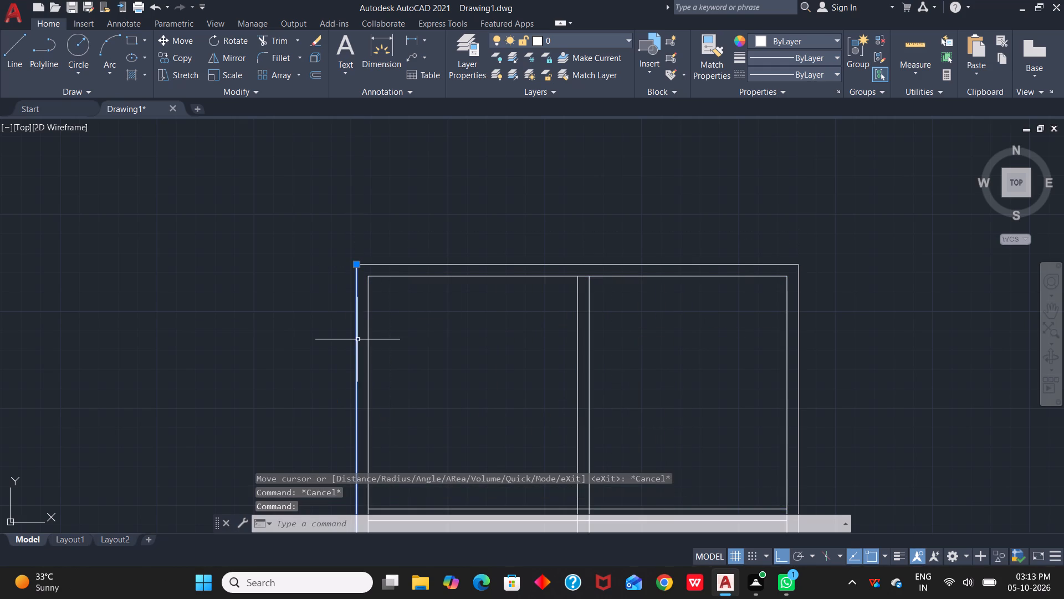
{"action": "left_click", "coordinate": [494, 265]}
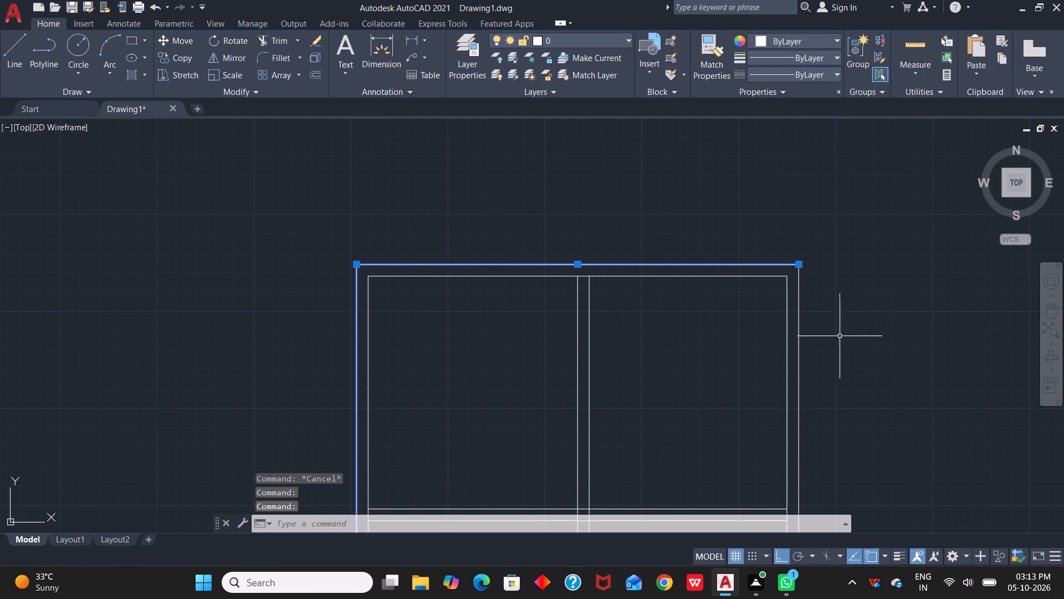
{"action": "left_click", "coordinate": [799, 342]}
{"action": "scroll", "coordinate": [771, 359], "scroll_direction": "down", "scroll_amount": 4}
{"action": "middle_click_drag", "start_coordinate": [724, 384], "coordinate": [724, 369]}
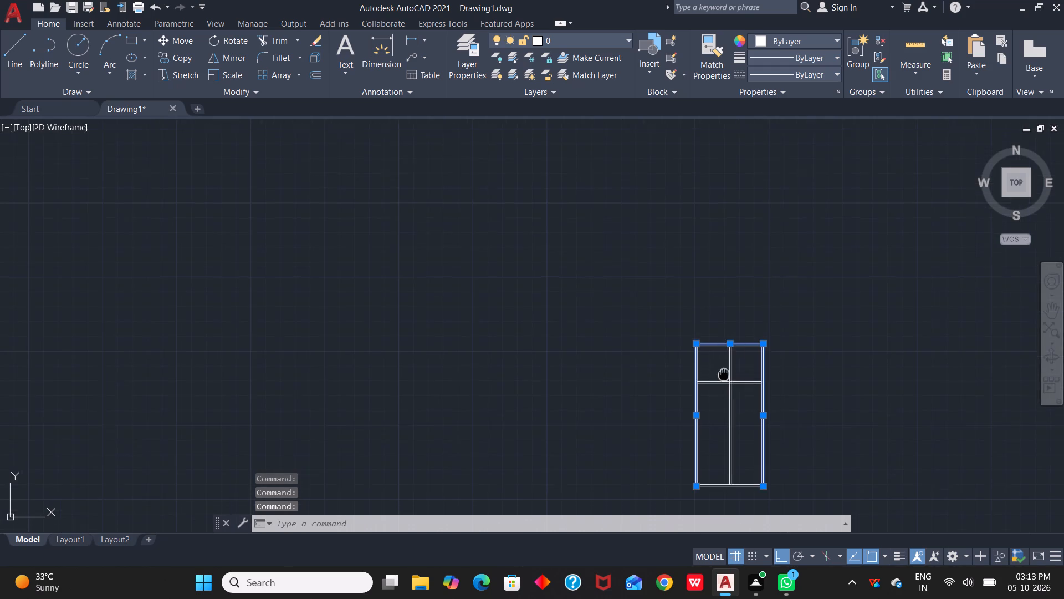
{"action": "middle_click_drag", "start_coordinate": [724, 369], "coordinate": [732, 274]}
{"action": "scroll", "coordinate": [731, 315], "scroll_direction": "up", "scroll_amount": 4}
{"action": "middle_click_drag", "start_coordinate": [699, 371], "coordinate": [713, 235]}
{"action": "scroll", "coordinate": [699, 371], "scroll_direction": "down", "scroll_amount": 1}
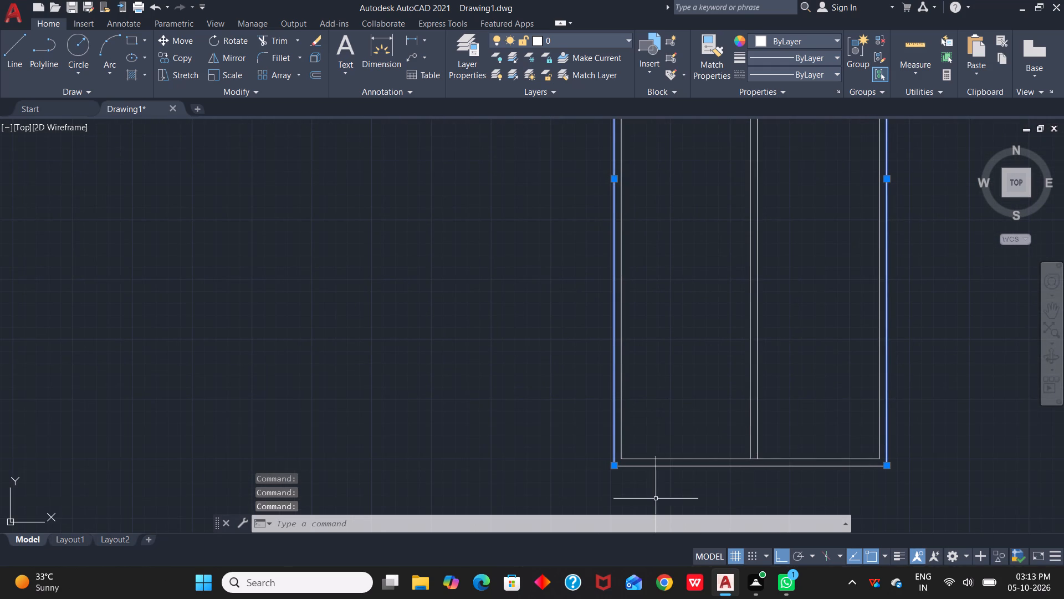
{"action": "left_click", "coordinate": [676, 466]}
{"action": "key", "text": "Delete"}
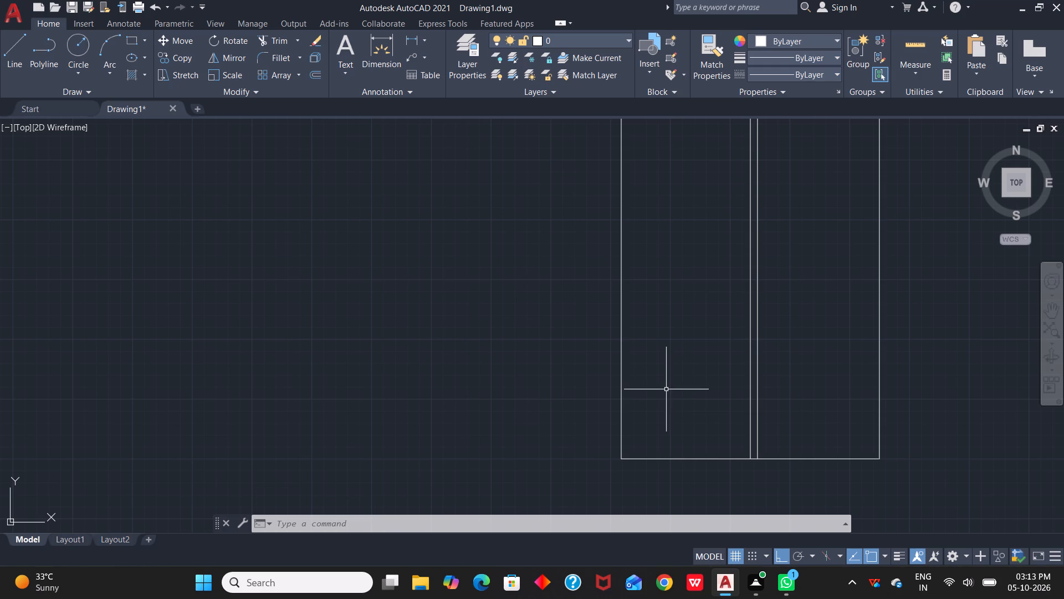
Offset the left, top and right lines of the remaining rectangle 6" inward.
{"action": "middle_click_drag", "start_coordinate": [682, 356], "coordinate": [690, 556]}
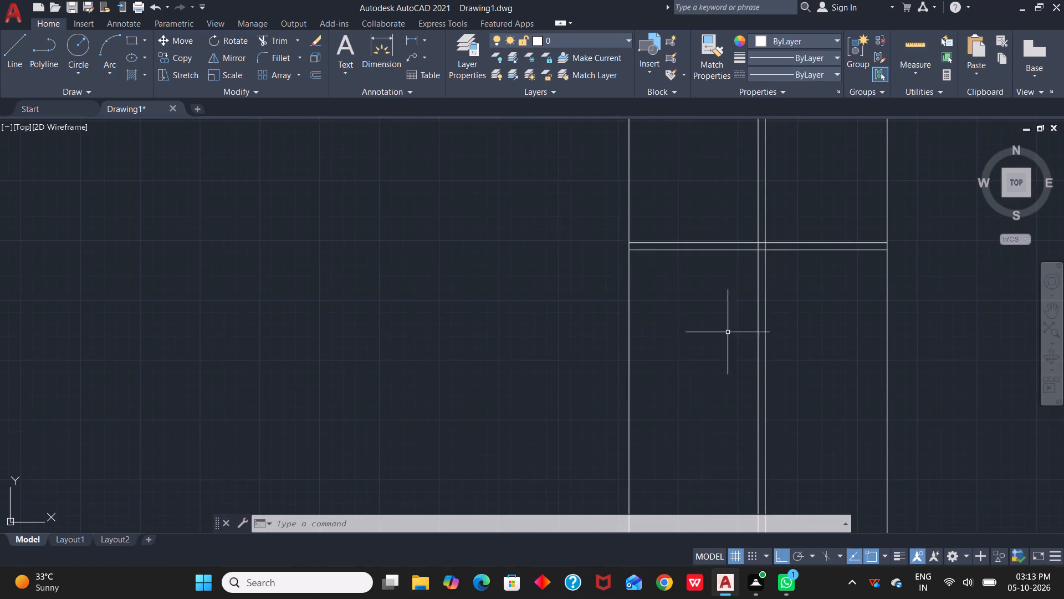
{"action": "middle_click_drag", "start_coordinate": [734, 298], "coordinate": [744, 502]}
{"action": "scroll", "coordinate": [744, 502], "scroll_direction": "down", "scroll_amount": 1}
{"action": "middle_click_drag", "start_coordinate": [713, 438], "coordinate": [710, 329]}
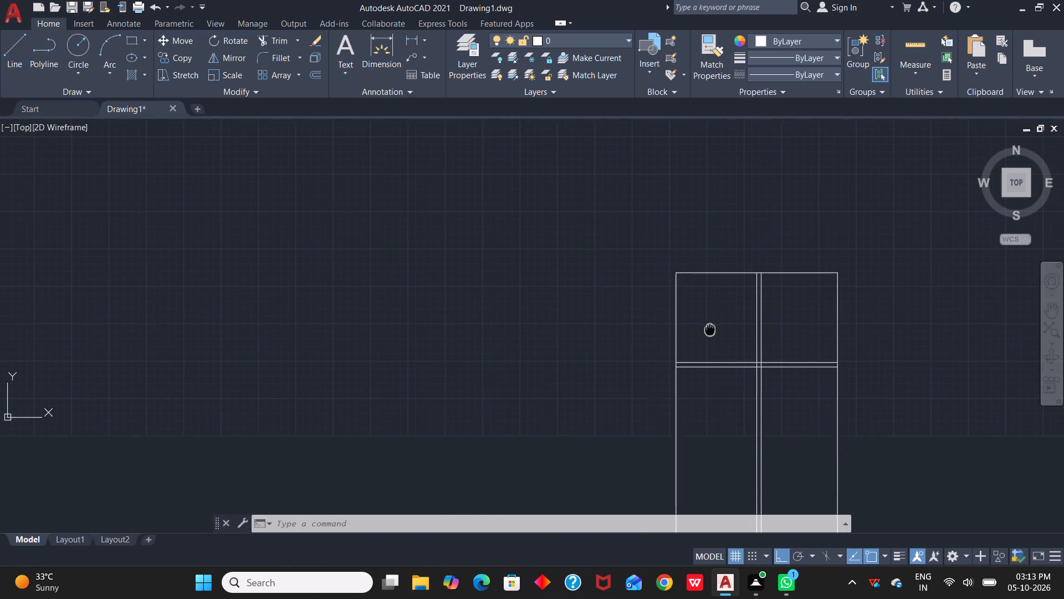
{"action": "middle_click_drag", "start_coordinate": [710, 329], "coordinate": [710, 324]}
{"action": "key", "text": "o"}
{"action": "key", "text": "space"}
{"action": "key", "text": "space"}
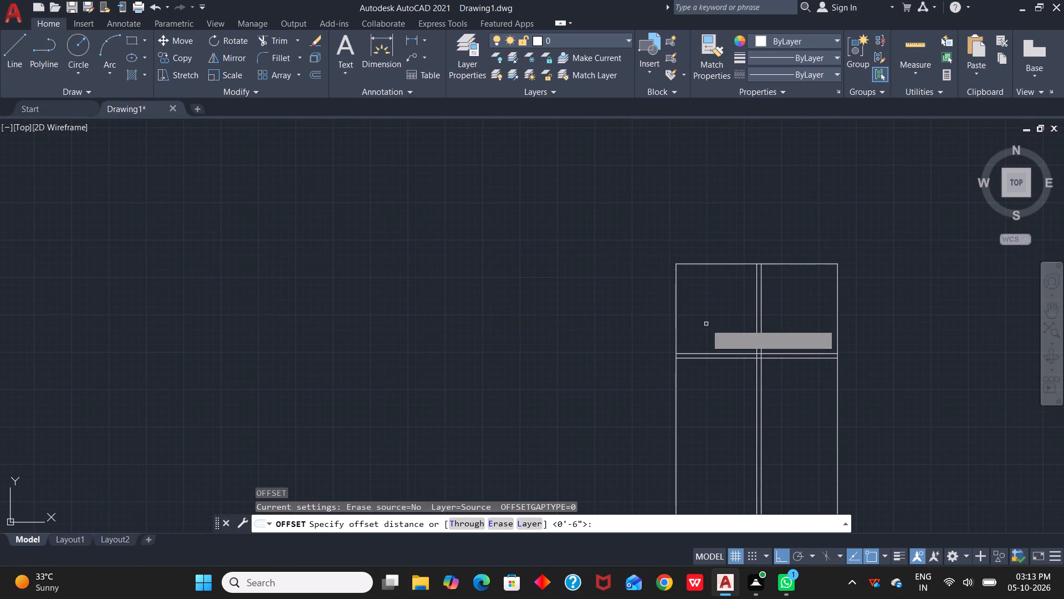
{"action": "left_click", "coordinate": [677, 316]}
{"action": "left_click", "coordinate": [690, 320]}
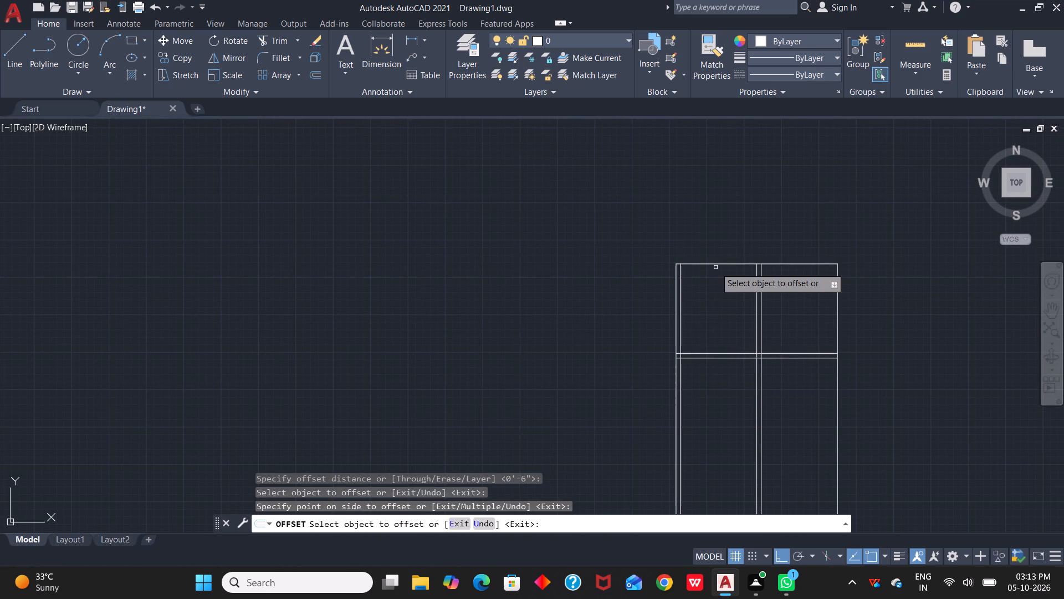
{"action": "left_click", "coordinate": [717, 263]}
{"action": "left_click", "coordinate": [715, 277]}
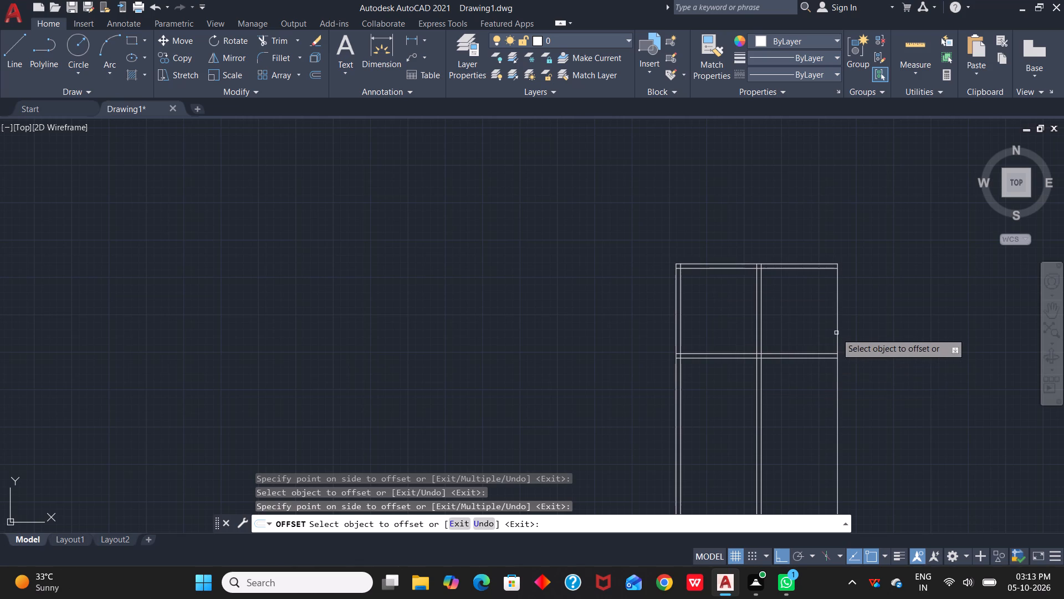
{"action": "left_click", "coordinate": [839, 330]}
{"action": "left_click", "coordinate": [828, 333]}
Offset the bottom line of the rectangle 6" inward to complete the inner wall outline.
{"action": "scroll", "coordinate": [795, 412], "scroll_direction": "down", "scroll_amount": 1}
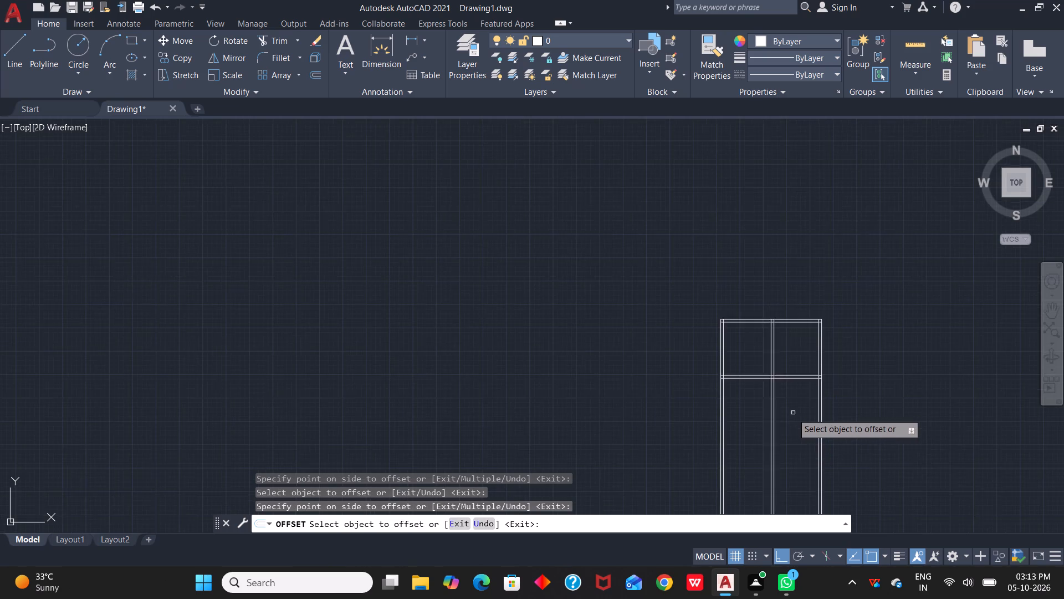
{"action": "middle_click_drag", "start_coordinate": [788, 425], "coordinate": [790, 265]}
{"action": "left_click_drag", "start_coordinate": [782, 377], "coordinate": [784, 372]}
{"action": "left_click", "coordinate": [787, 363]}
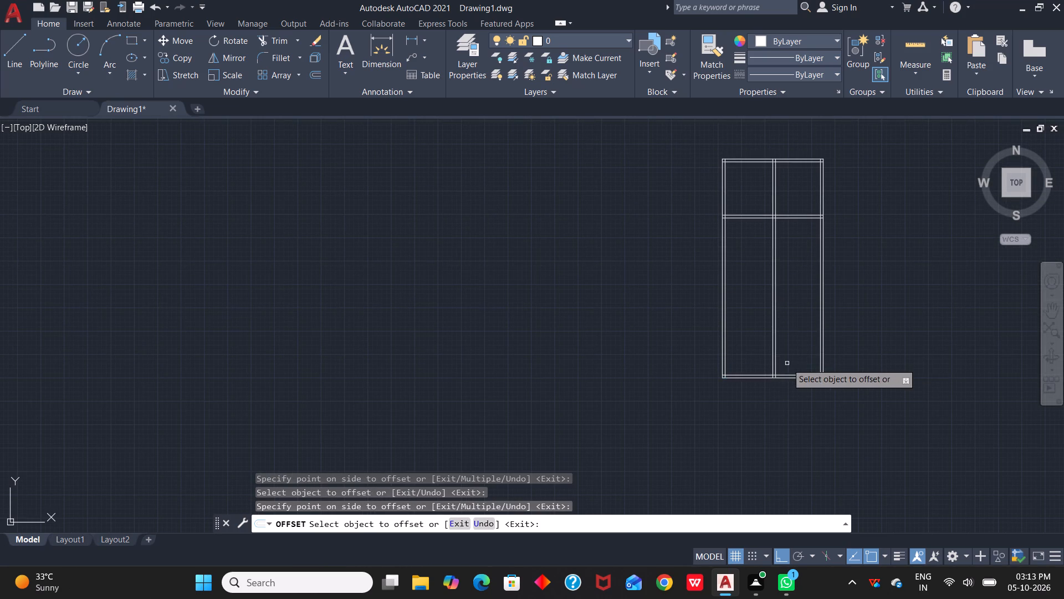
Check the upper-left room's clear width and height with the quick Measure tool.
{"action": "scroll", "coordinate": [791, 334], "scroll_direction": "down", "scroll_amount": 2}
{"action": "middle_click_drag", "start_coordinate": [794, 309], "coordinate": [799, 475]}
{"action": "scroll", "coordinate": [795, 459], "scroll_direction": "up", "scroll_amount": 3}
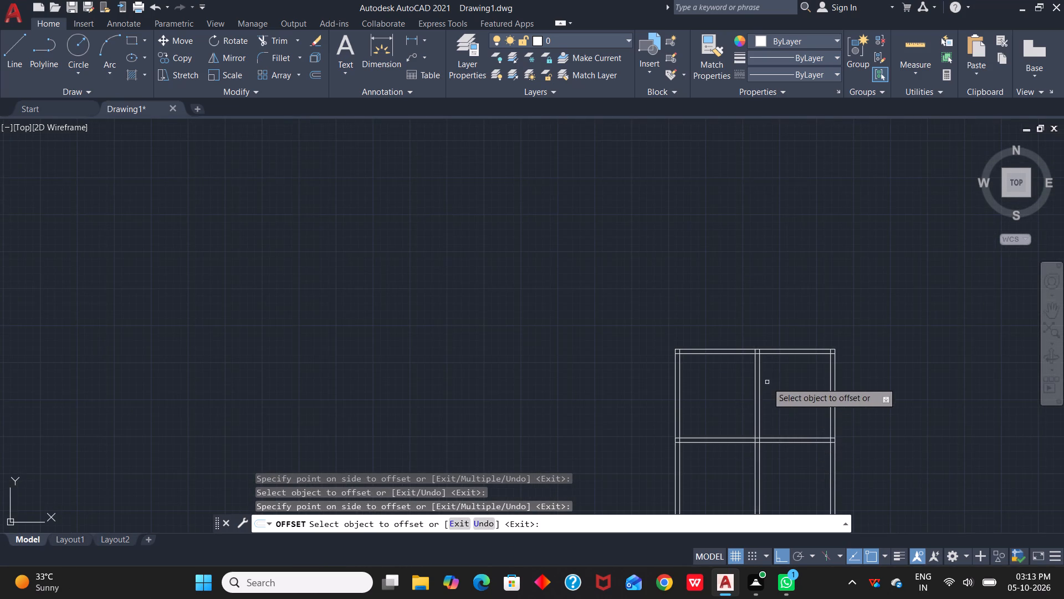
{"action": "scroll", "coordinate": [767, 382], "scroll_direction": "up", "scroll_amount": 1}
{"action": "middle_click_drag", "start_coordinate": [767, 382], "coordinate": [729, 343]}
{"action": "left_click", "coordinate": [909, 39]}
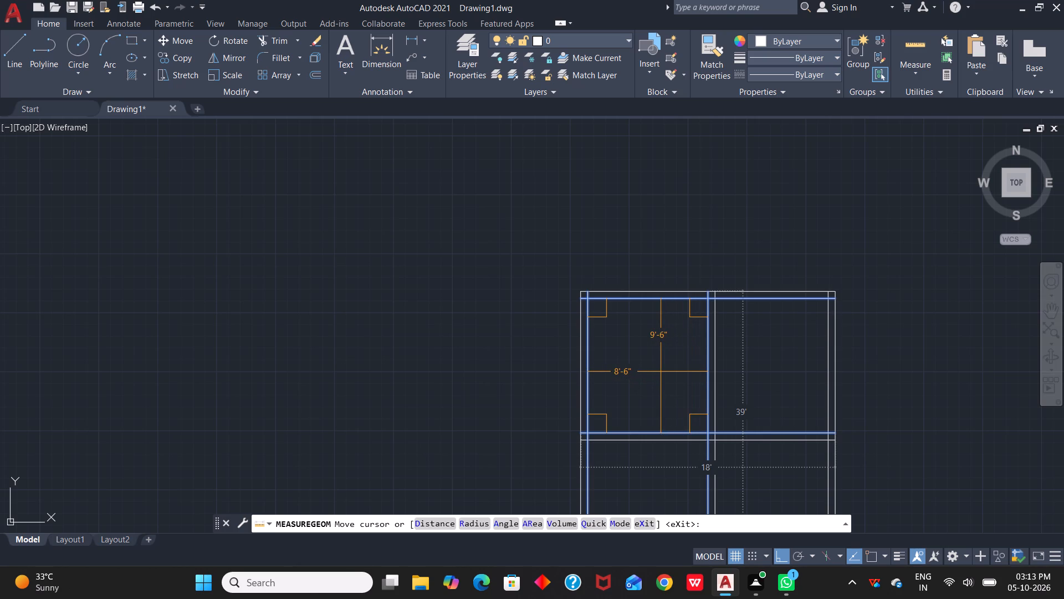
{"action": "key", "text": "Escape"}
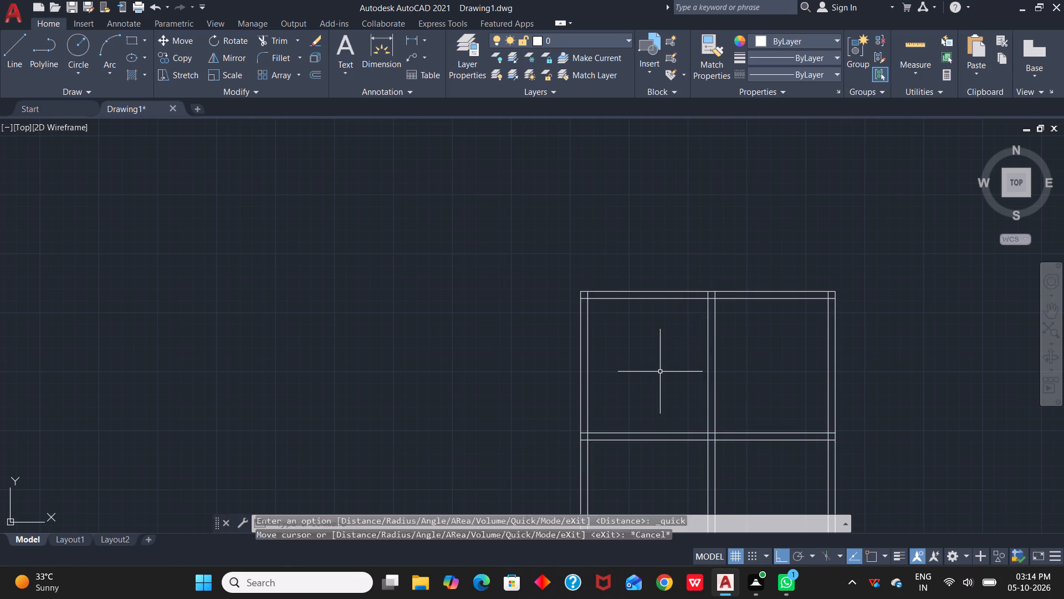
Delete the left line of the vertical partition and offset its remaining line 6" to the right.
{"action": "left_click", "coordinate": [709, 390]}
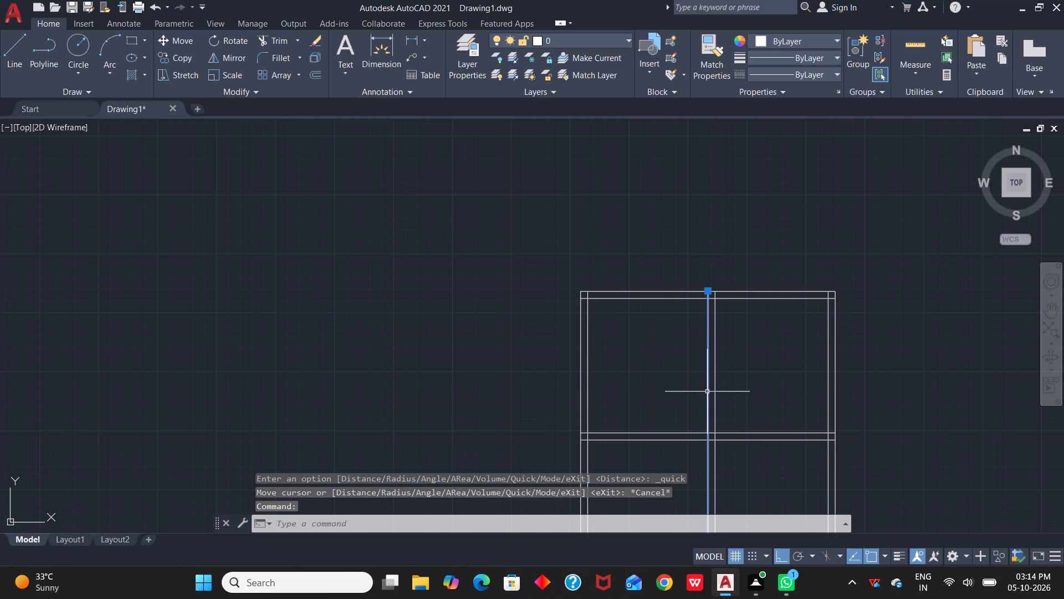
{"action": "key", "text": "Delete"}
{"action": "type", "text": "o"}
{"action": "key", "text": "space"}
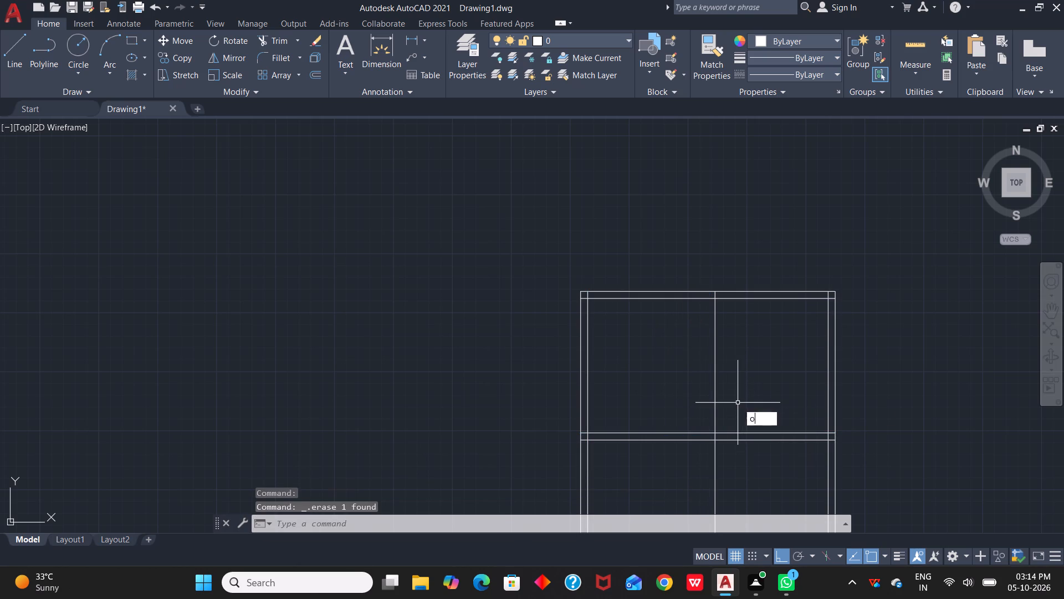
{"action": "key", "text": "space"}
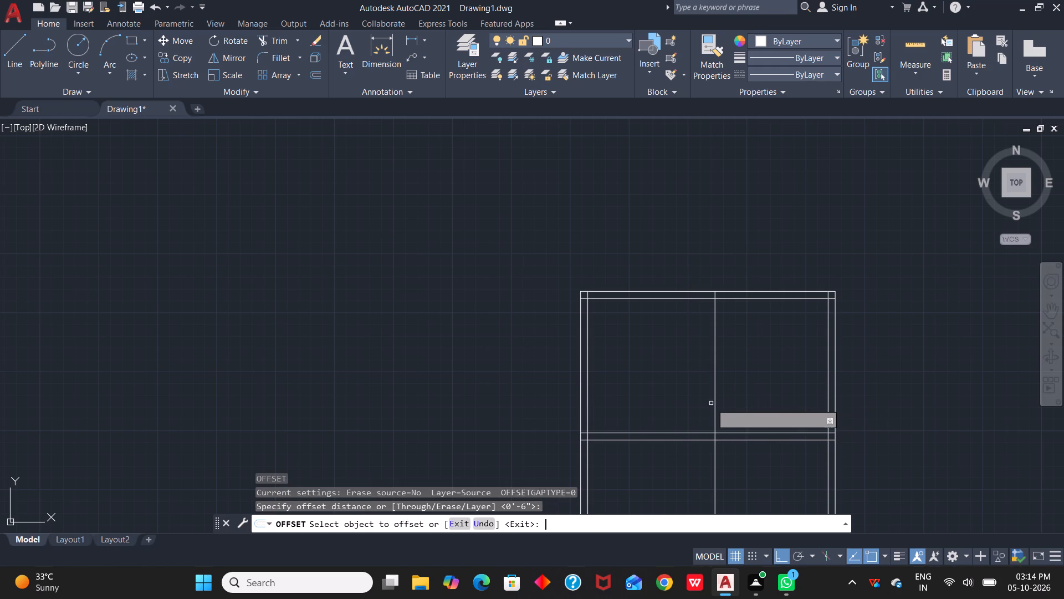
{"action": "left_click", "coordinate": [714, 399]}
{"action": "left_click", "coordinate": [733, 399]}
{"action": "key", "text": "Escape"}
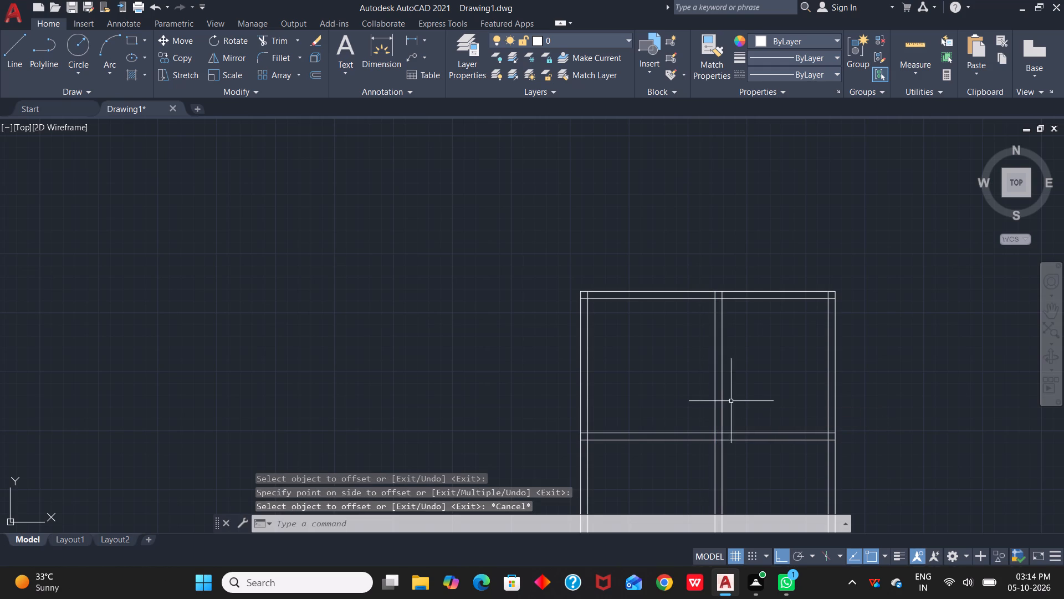
Check the upper-left room's clear dimensions again with the quick Measure tool.
{"action": "left_click", "coordinate": [912, 45]}
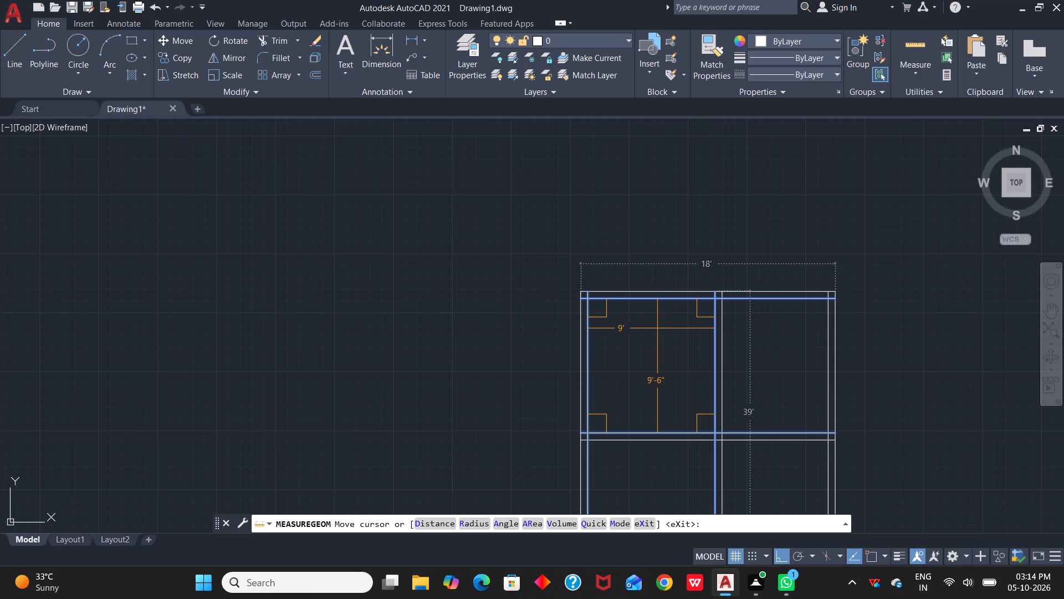
{"action": "key", "text": "Escape"}
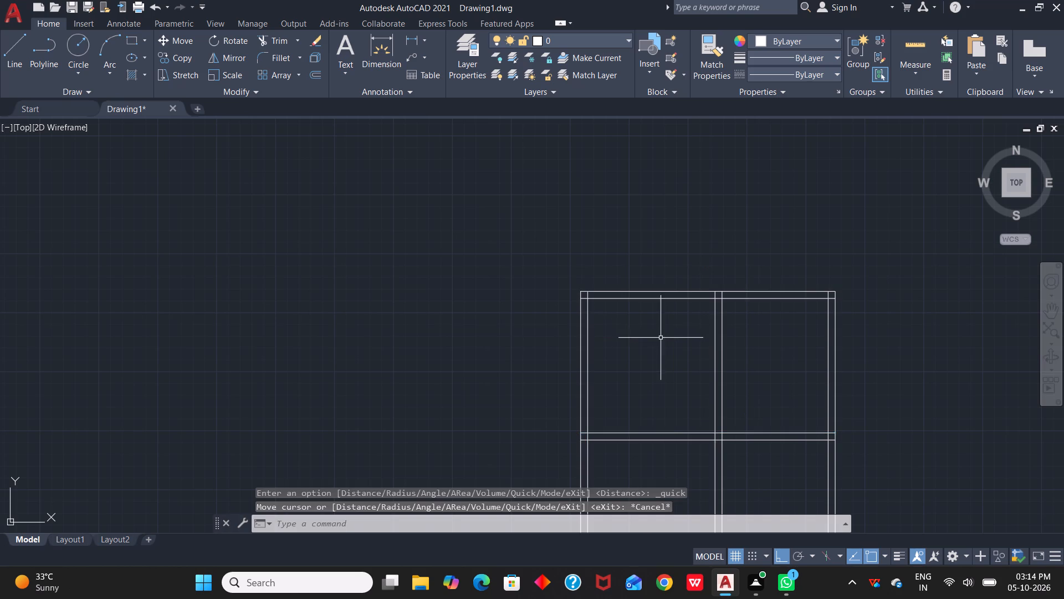
Delete both lines of the horizontal partition and both lines of the vertical partition inside the outer walls.
{"action": "left_click", "coordinate": [659, 421]}
{"action": "left_click", "coordinate": [676, 461]}
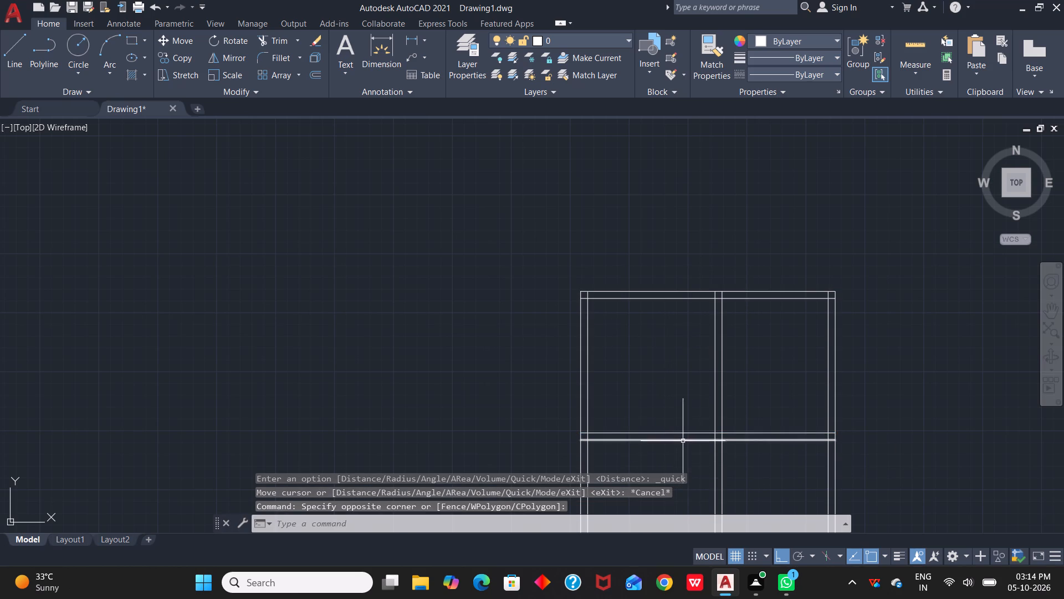
{"action": "left_click", "coordinate": [683, 440]}
{"action": "left_click", "coordinate": [685, 432]}
{"action": "key", "text": "Delete"}
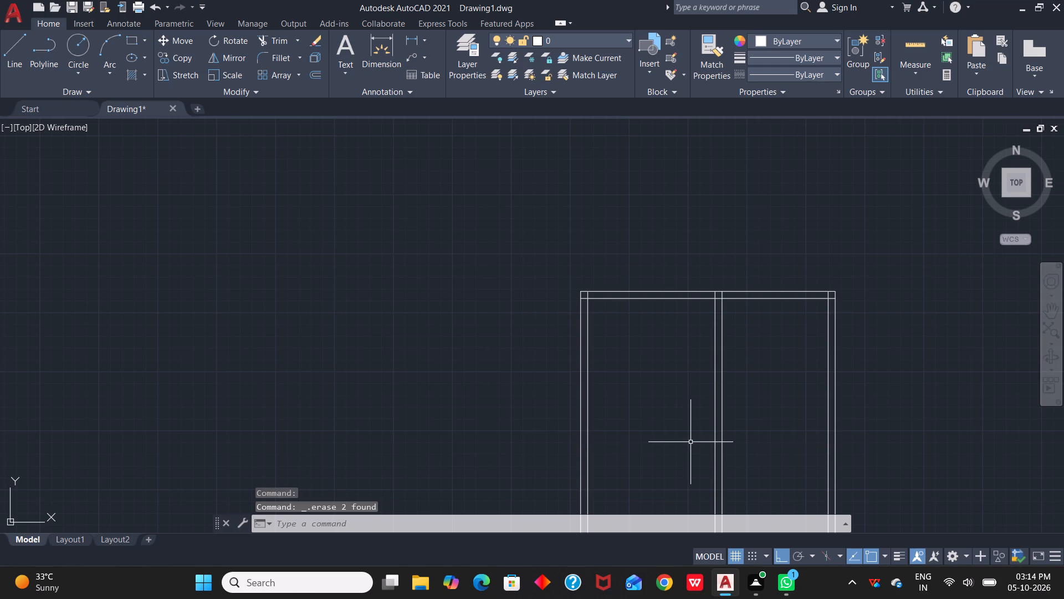
{"action": "scroll", "coordinate": [690, 442], "scroll_direction": "down", "scroll_amount": 1}
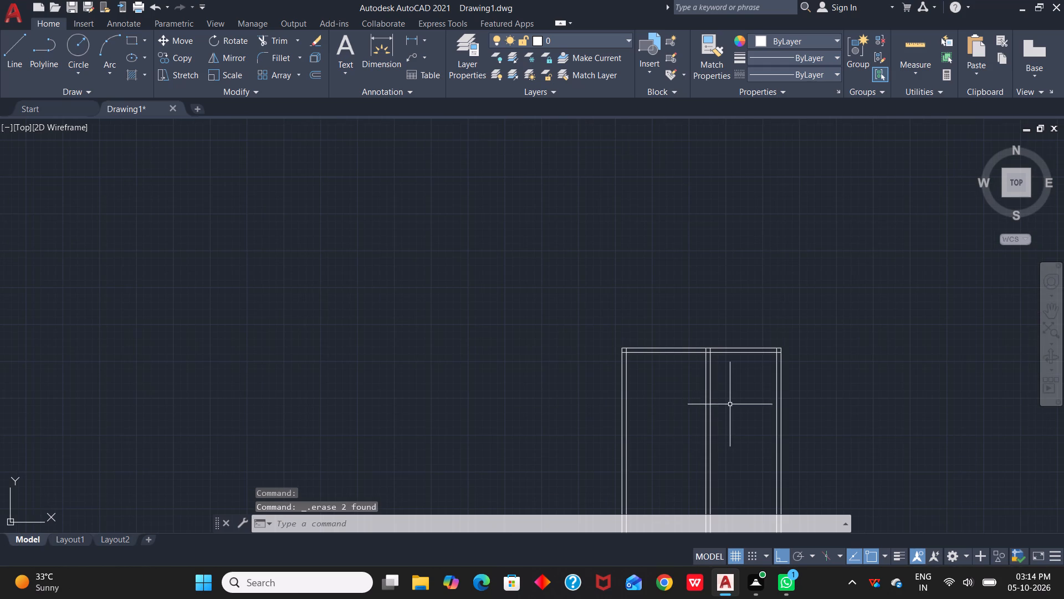
{"action": "left_click", "coordinate": [704, 405]}
{"action": "left_click", "coordinate": [711, 405]}
{"action": "key", "text": "Delete"}
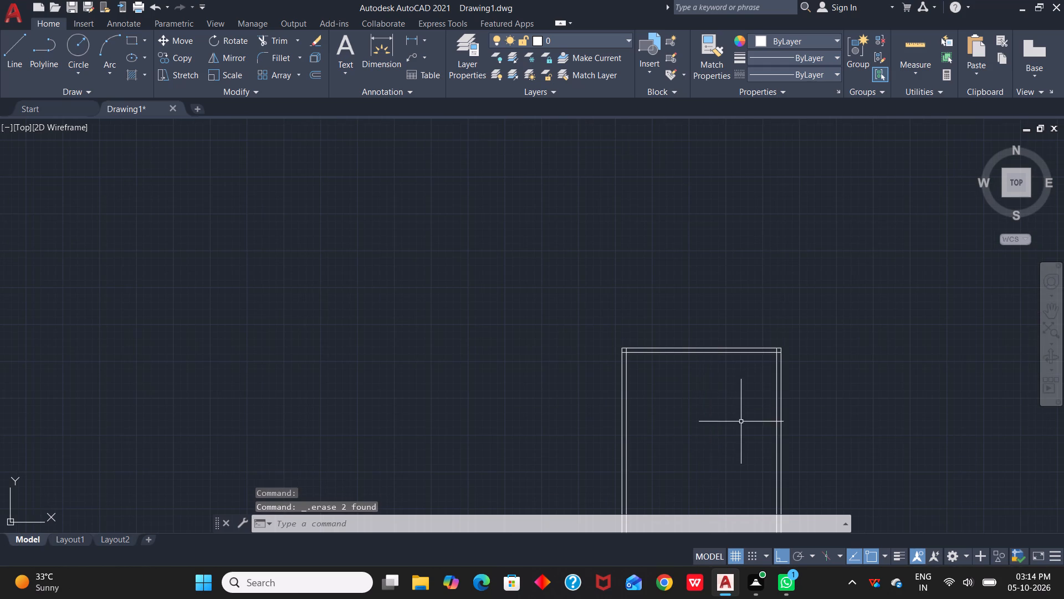
Check the clear width between the inner side wall lines with the quick Measure tool.
{"action": "scroll", "coordinate": [666, 417], "scroll_direction": "up", "scroll_amount": 1}
{"action": "middle_click_drag", "start_coordinate": [666, 417], "coordinate": [640, 449]}
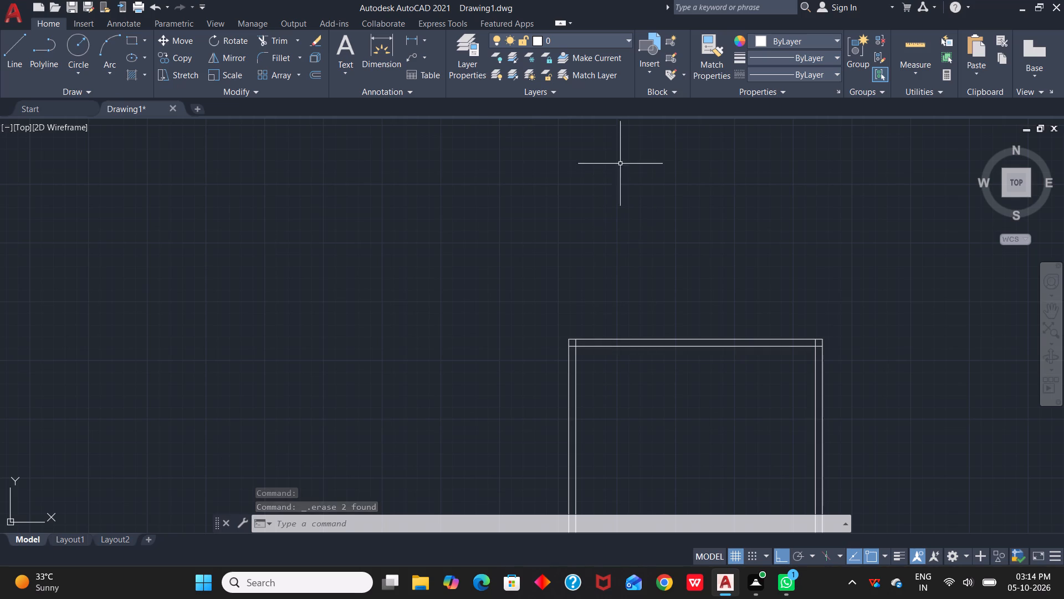
{"action": "left_click", "coordinate": [908, 39]}
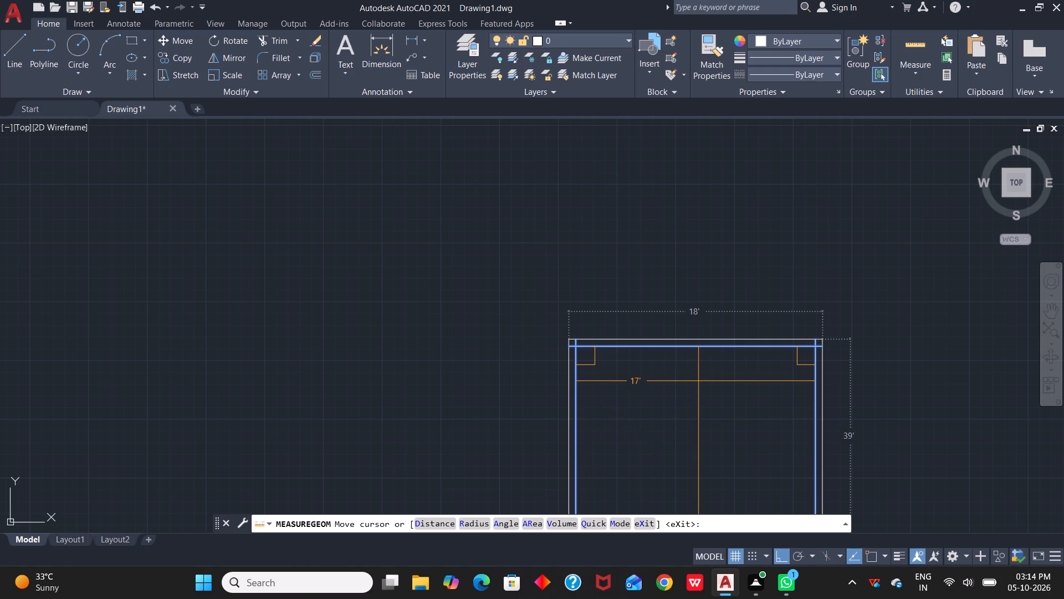
{"action": "key", "text": "Escape"}
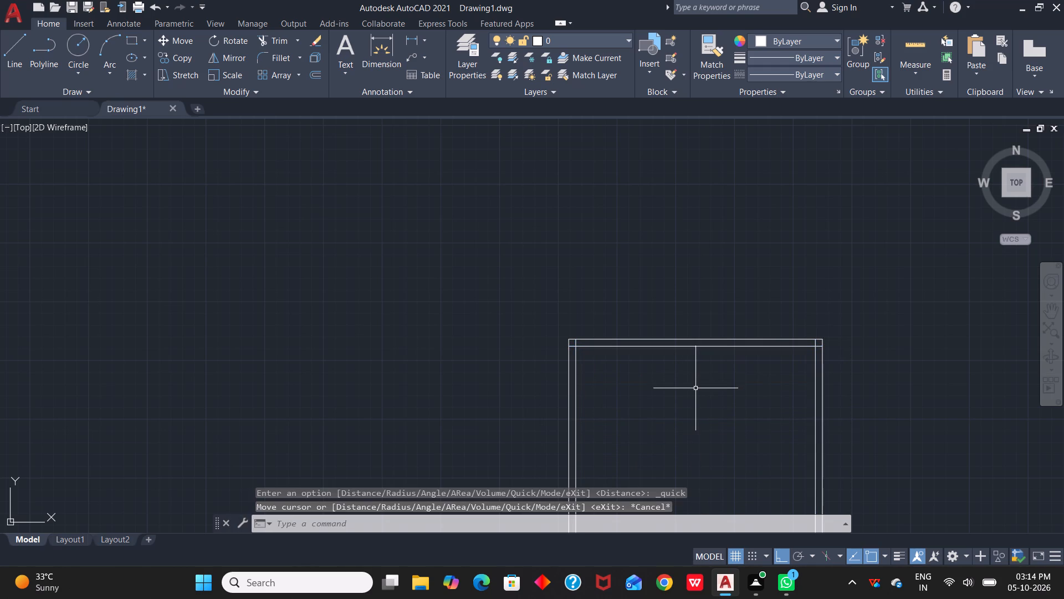
Offset the left inner wall line 9' to the right and the new line another 6" to form a vertical partition.
{"action": "type", "text": "o"}
{"action": "key", "text": "space"}
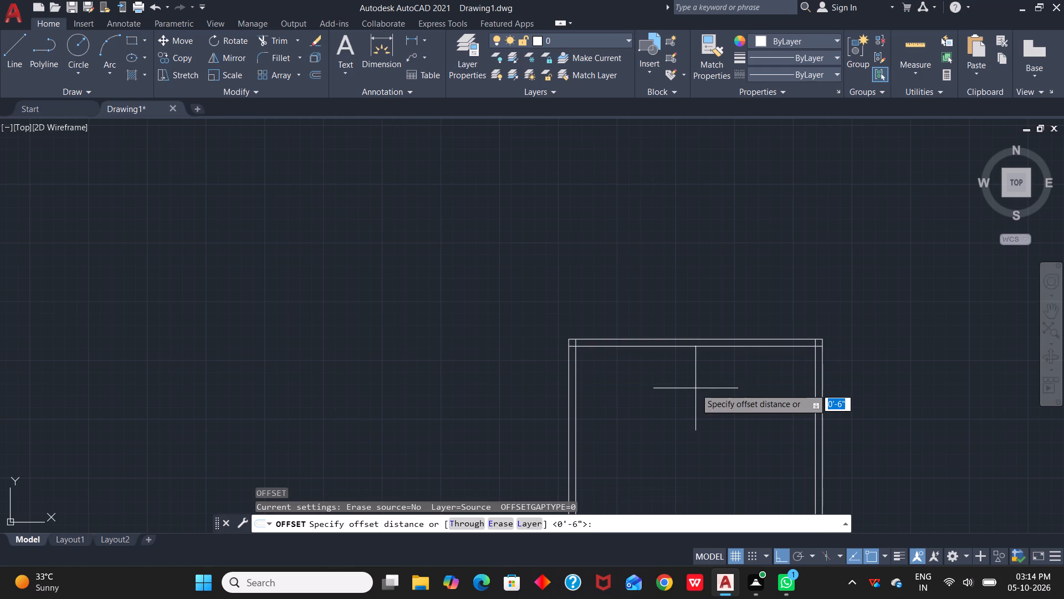
{"action": "type", "text": "9'"}
{"action": "key", "text": "space"}
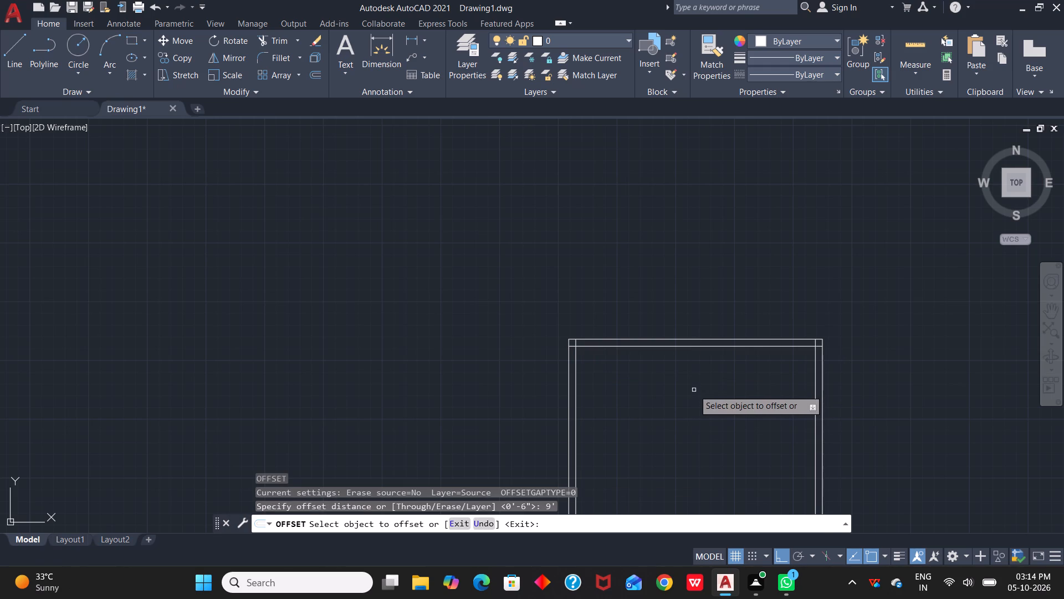
{"action": "left_click", "coordinate": [576, 442]}
{"action": "left_click", "coordinate": [663, 439]}
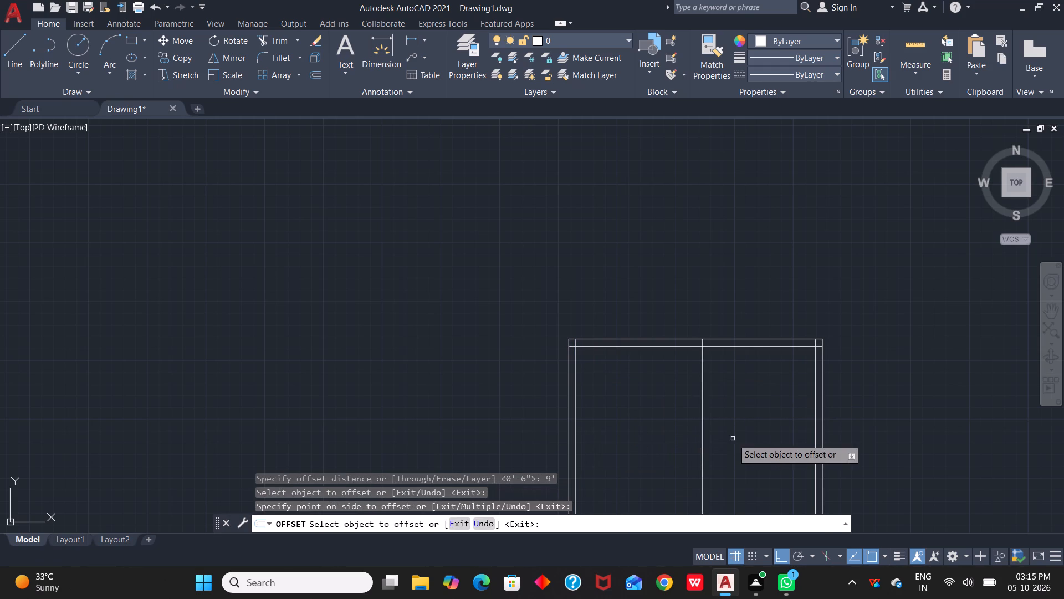
{"action": "left_click", "coordinate": [702, 441]}
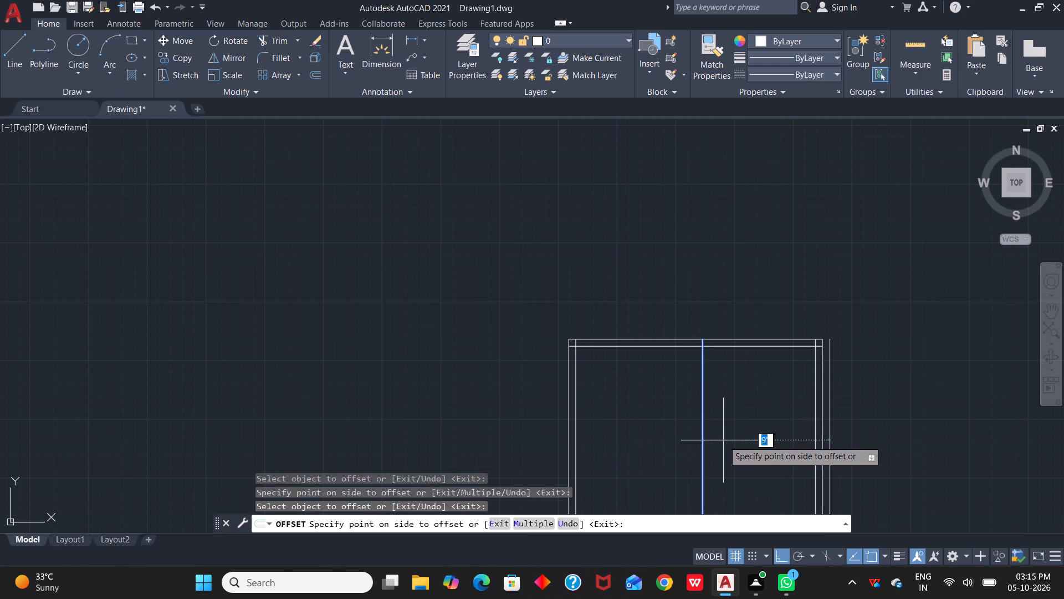
{"action": "key", "text": "9"}
{"action": "key", "text": "BackSpace"}
{"action": "type", "text": "6\""}
{"action": "key", "text": "space"}
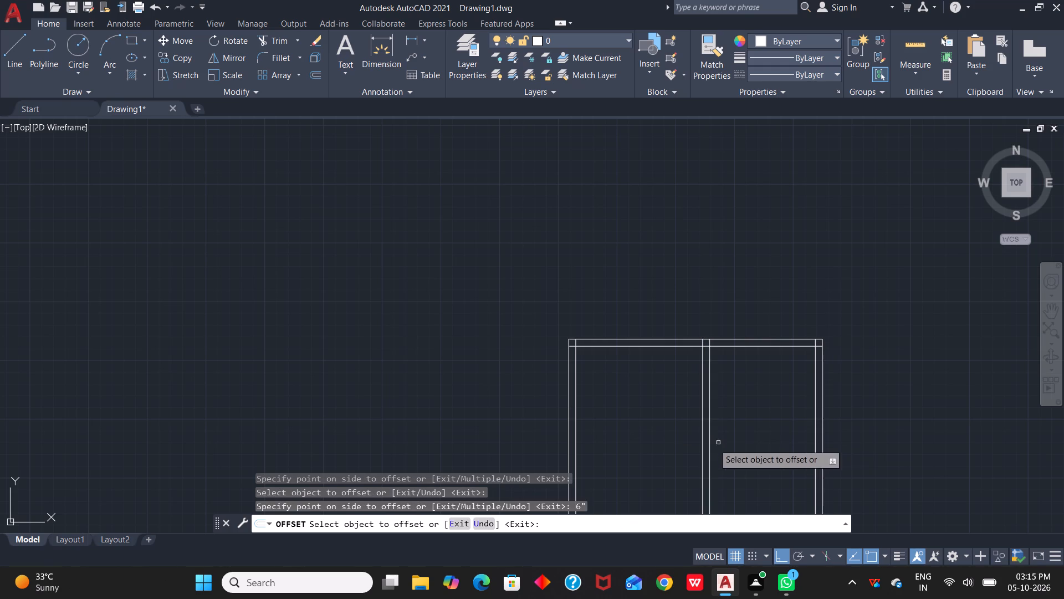
Offset the top inner wall line 10' downward and the new line another 6" to form a horizontal partition.
{"action": "left_click", "coordinate": [655, 346]}
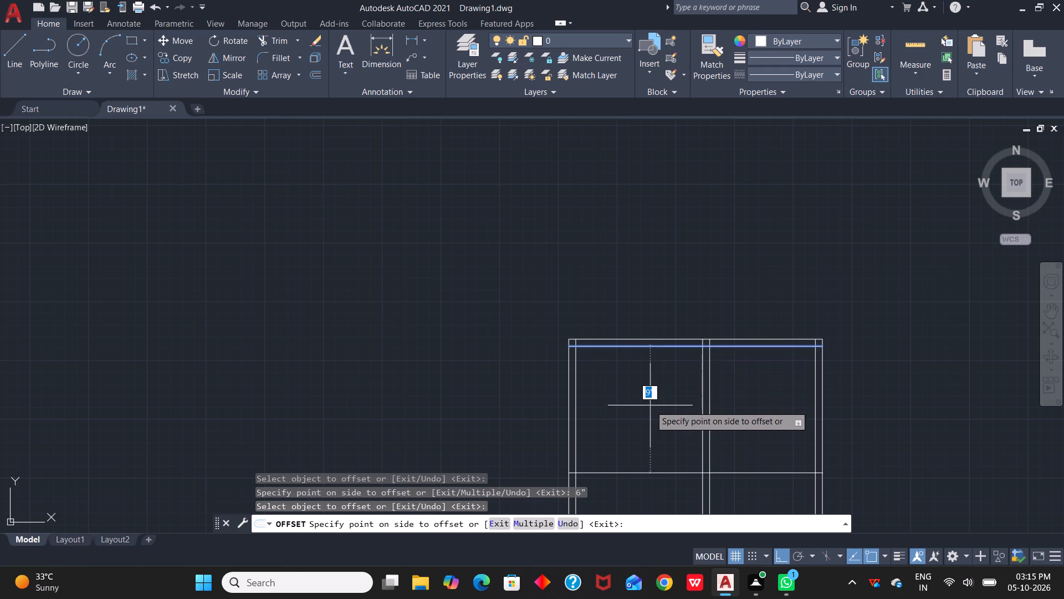
{"action": "type", "text": "10'"}
{"action": "key", "text": "space"}
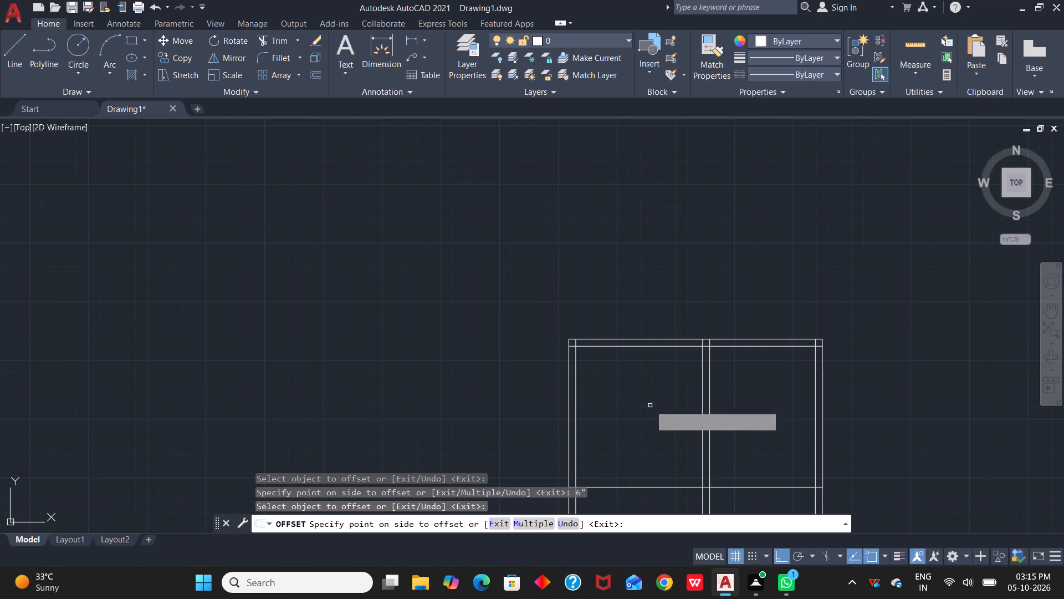
{"action": "left_click", "coordinate": [673, 489]}
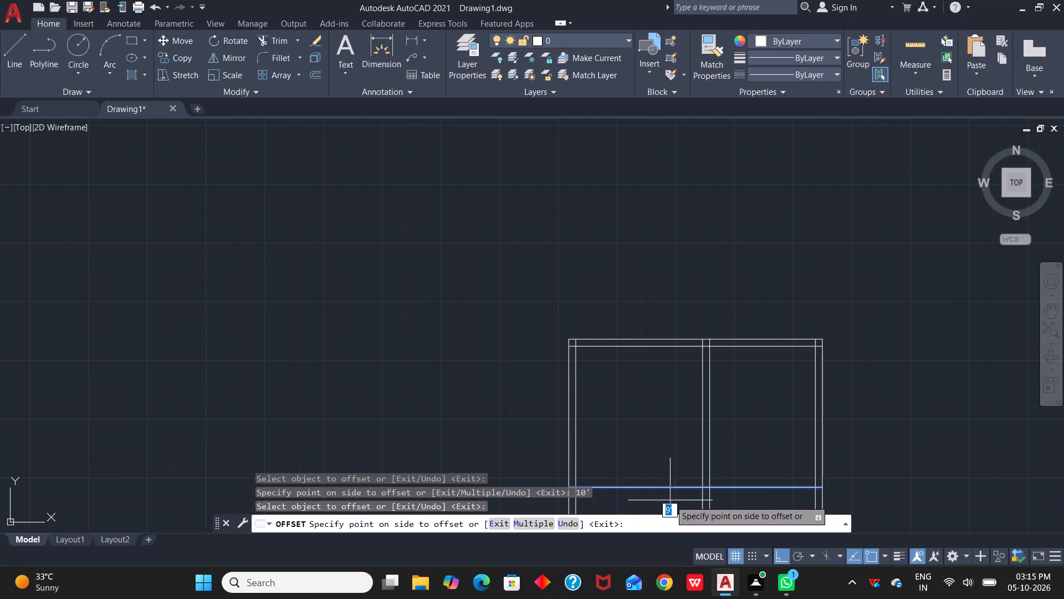
{"action": "type", "text": "6\""}
{"action": "key", "text": "space"}
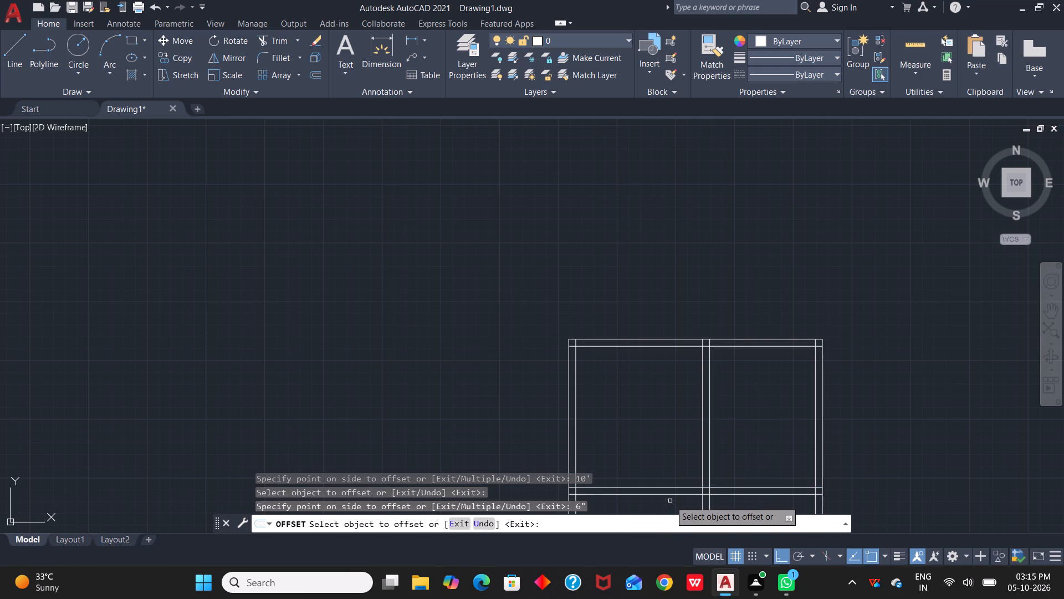
Check the upper-right room's clear width and height with the quick Measure tool.
{"action": "scroll", "coordinate": [685, 456], "scroll_direction": "down", "scroll_amount": 1}
{"action": "middle_click_drag", "start_coordinate": [685, 456], "coordinate": [670, 360]}
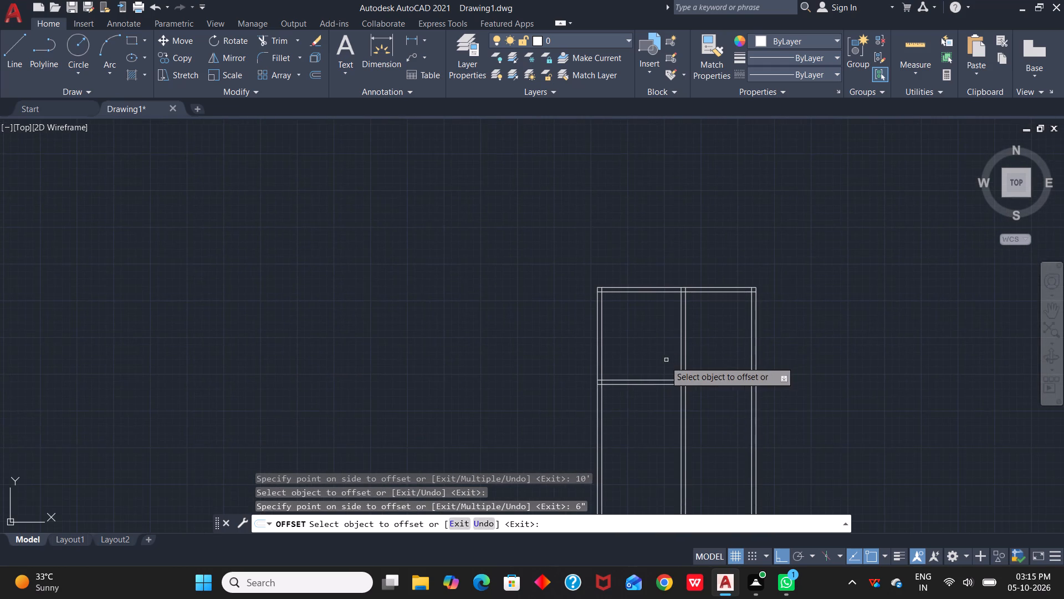
{"action": "scroll", "coordinate": [662, 363], "scroll_direction": "up", "scroll_amount": 2}
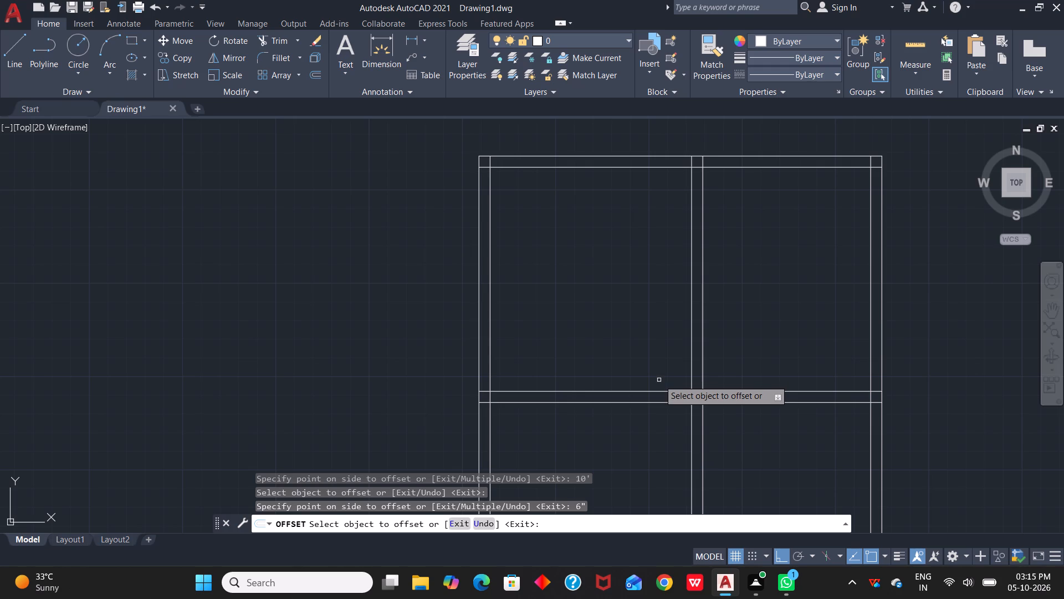
{"action": "left_click", "coordinate": [906, 40]}
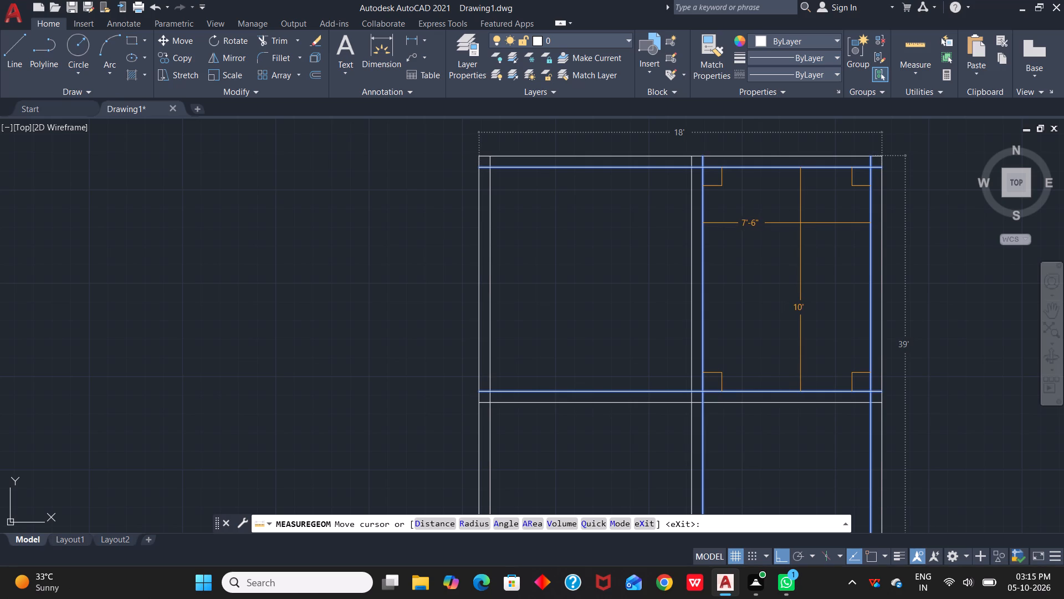
{"action": "key", "text": "Escape"}
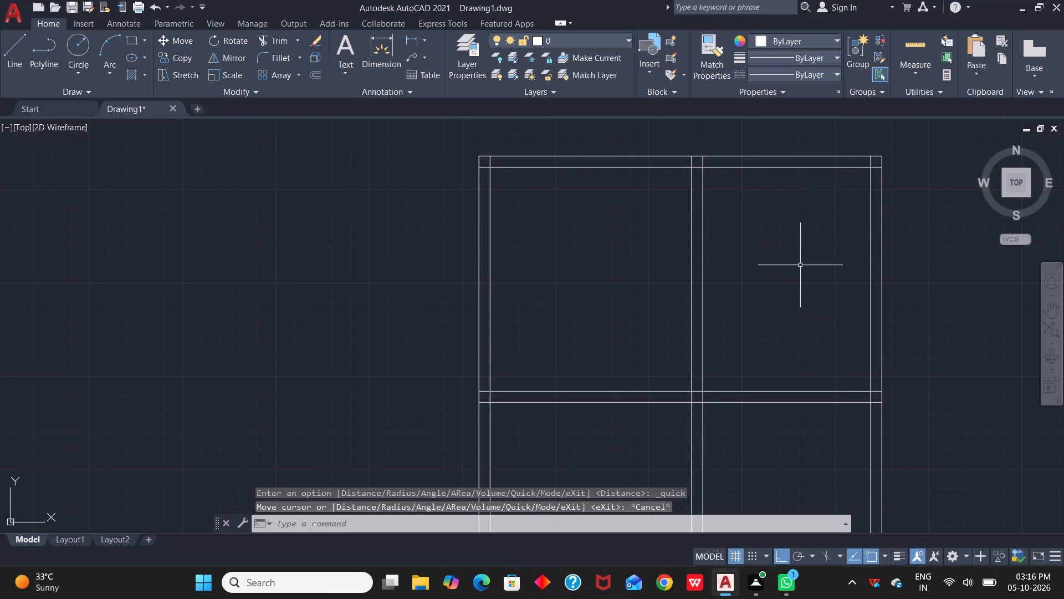
Offset the top inner wall line 3'6" downward and the new line another 6" to form a second horizontal partition.
{"action": "key", "text": "o"}
{"action": "key", "text": "space"}
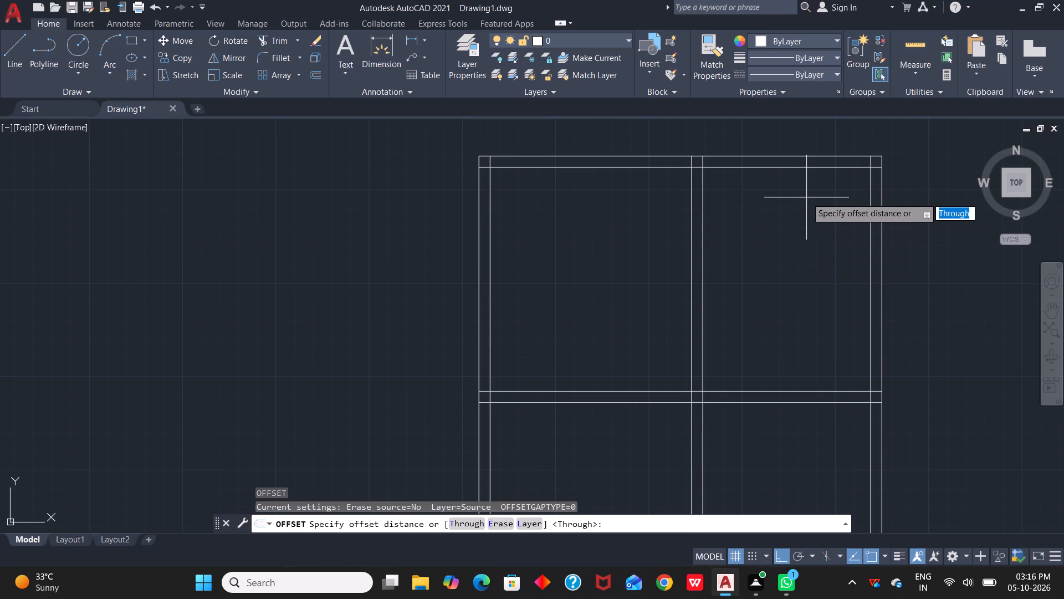
{"action": "type", "text": "3'6\""}
{"action": "key", "text": "space"}
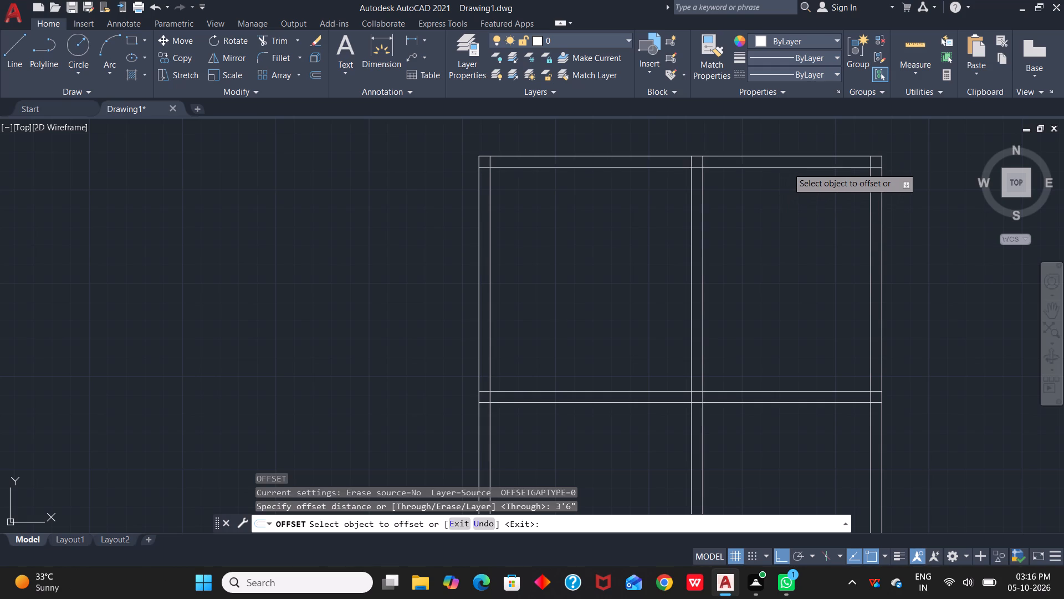
{"action": "left_click", "coordinate": [787, 167]}
{"action": "left_click", "coordinate": [784, 202]}
{"action": "left_click", "coordinate": [773, 247]}
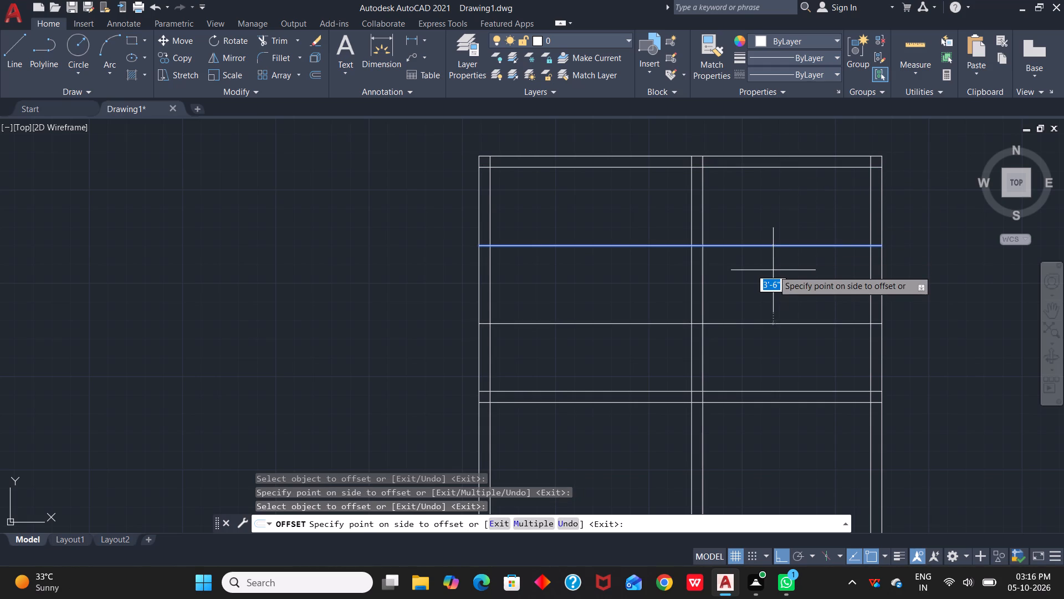
{"action": "type", "text": "6\""}
{"action": "key", "text": "space"}
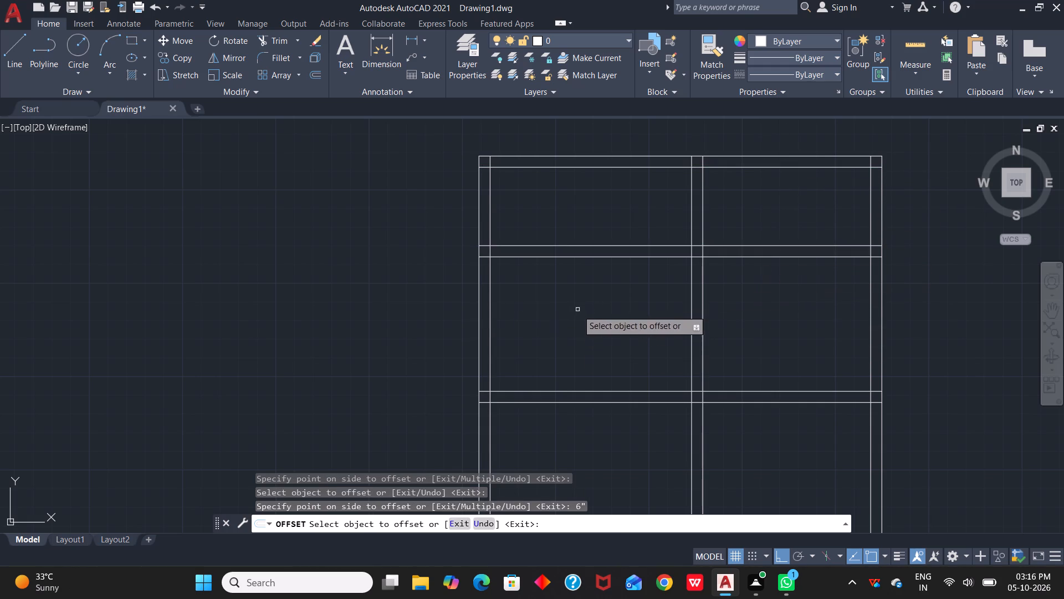
{"action": "scroll", "coordinate": [589, 346], "scroll_direction": "down", "scroll_amount": 1}
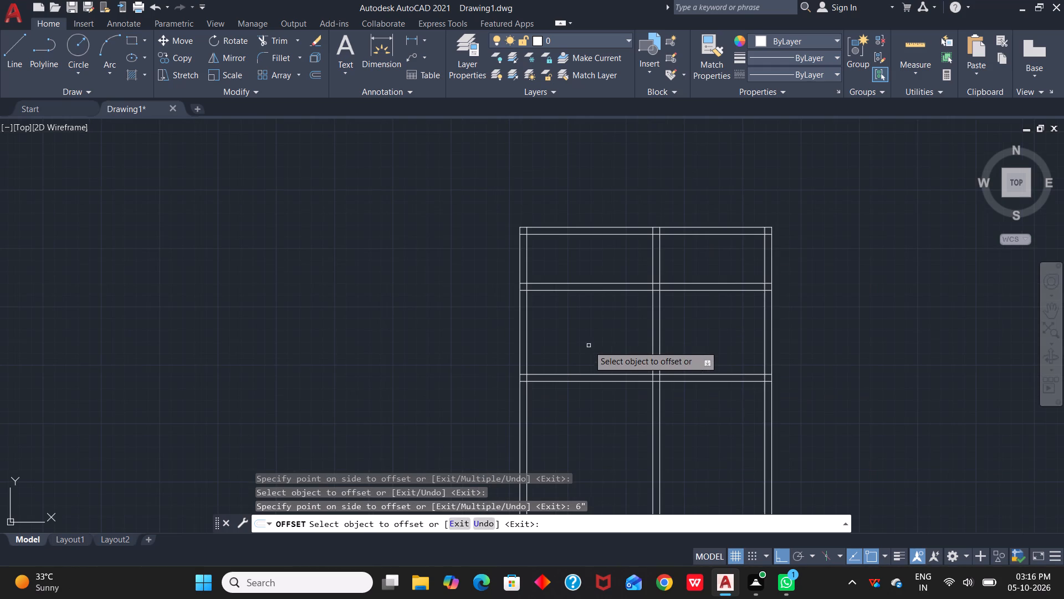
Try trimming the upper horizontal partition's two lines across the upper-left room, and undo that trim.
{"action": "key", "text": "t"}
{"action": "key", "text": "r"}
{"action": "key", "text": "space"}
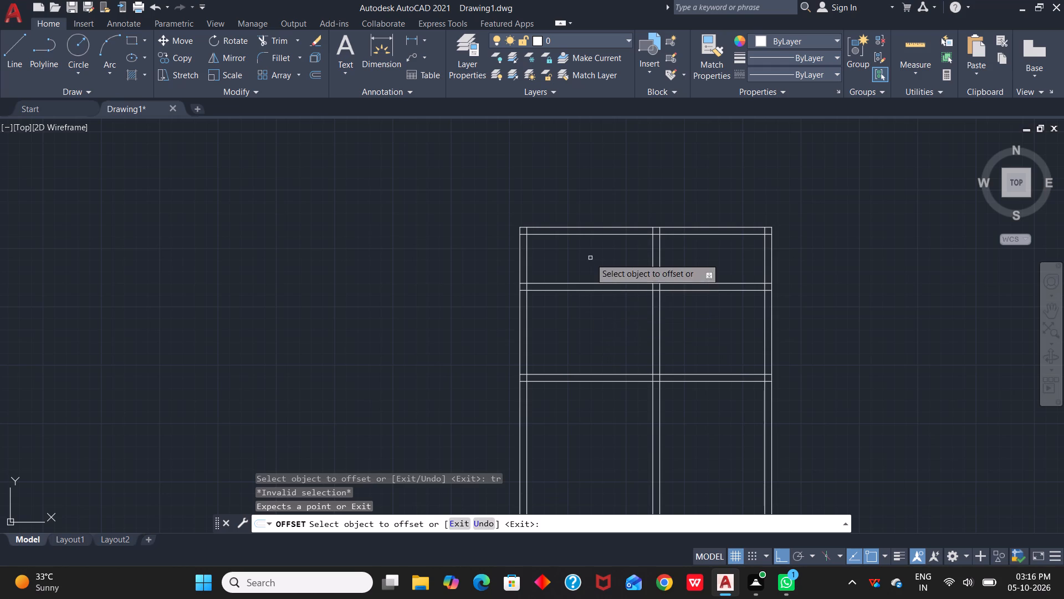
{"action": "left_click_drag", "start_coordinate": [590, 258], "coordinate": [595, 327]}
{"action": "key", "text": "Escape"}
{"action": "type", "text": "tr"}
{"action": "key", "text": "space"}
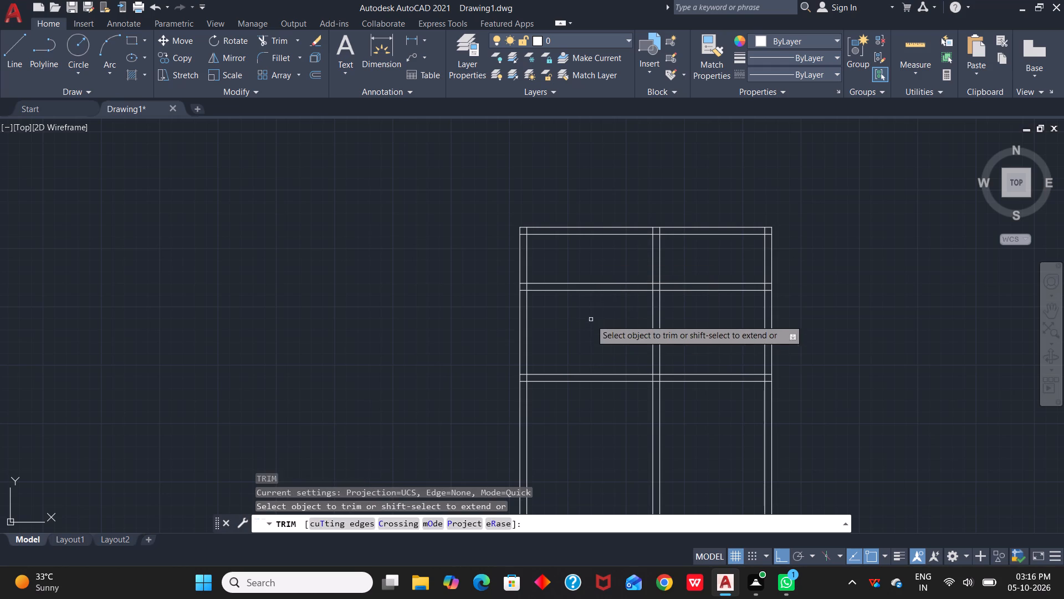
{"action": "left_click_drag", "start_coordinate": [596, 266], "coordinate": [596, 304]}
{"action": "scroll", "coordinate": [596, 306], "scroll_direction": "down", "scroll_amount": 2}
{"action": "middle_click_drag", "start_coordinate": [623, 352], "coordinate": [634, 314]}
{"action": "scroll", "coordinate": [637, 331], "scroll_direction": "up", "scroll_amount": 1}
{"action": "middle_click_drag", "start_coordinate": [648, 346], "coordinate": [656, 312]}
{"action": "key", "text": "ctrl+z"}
Trim away the upper horizontal partition's two lines between the left wall and the vertical partition.
{"action": "scroll", "coordinate": [687, 359], "scroll_direction": "down", "scroll_amount": 1}
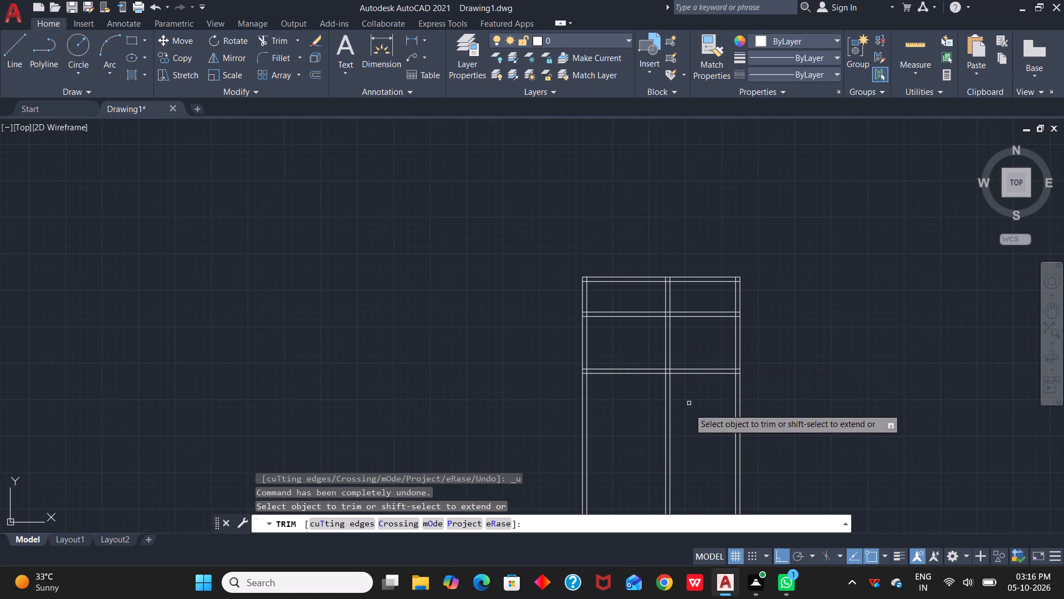
{"action": "middle_click_drag", "start_coordinate": [689, 399], "coordinate": [690, 369]}
{"action": "key", "text": "t"}
{"action": "key", "text": "r"}
{"action": "key", "text": "space"}
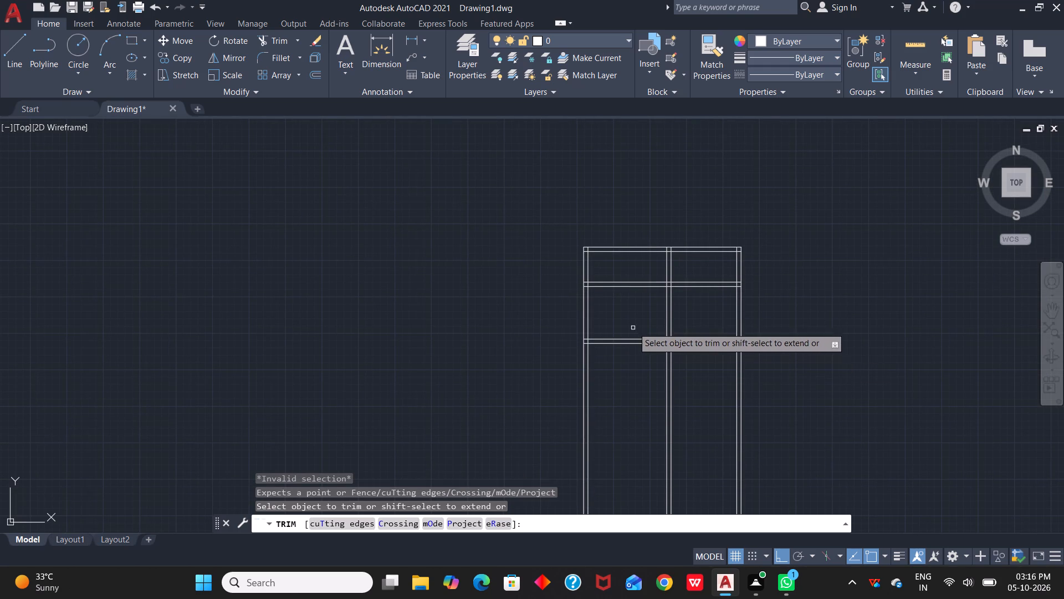
{"action": "left_click_drag", "start_coordinate": [637, 273], "coordinate": [638, 299]}
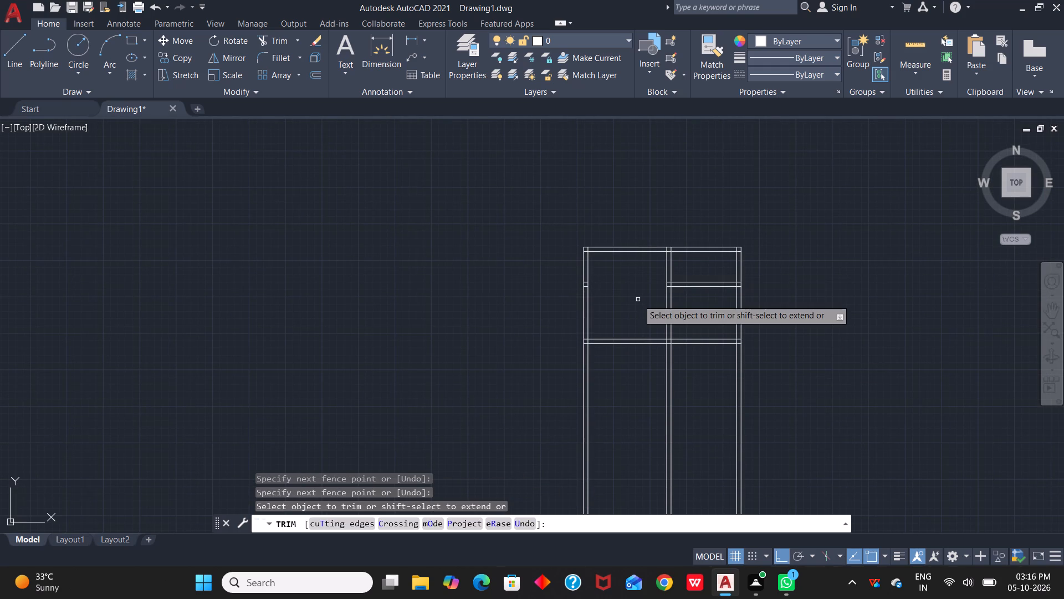
{"action": "scroll", "coordinate": [687, 402], "scroll_direction": "down", "scroll_amount": 1}
{"action": "middle_click_drag", "start_coordinate": [688, 400], "coordinate": [684, 319]}
{"action": "key", "text": "Escape"}
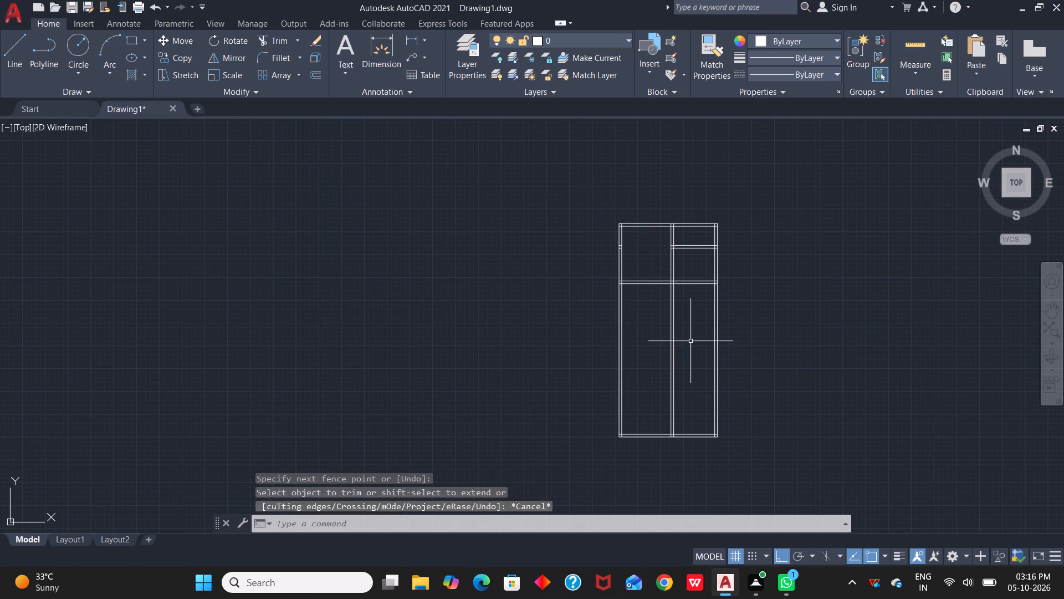
{"action": "key", "text": "Escape"}
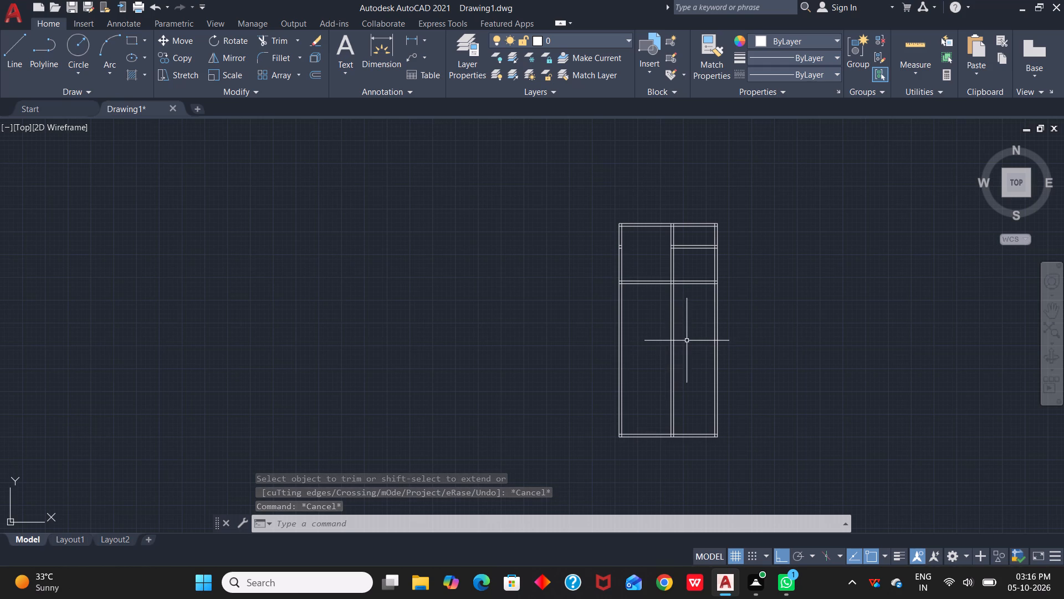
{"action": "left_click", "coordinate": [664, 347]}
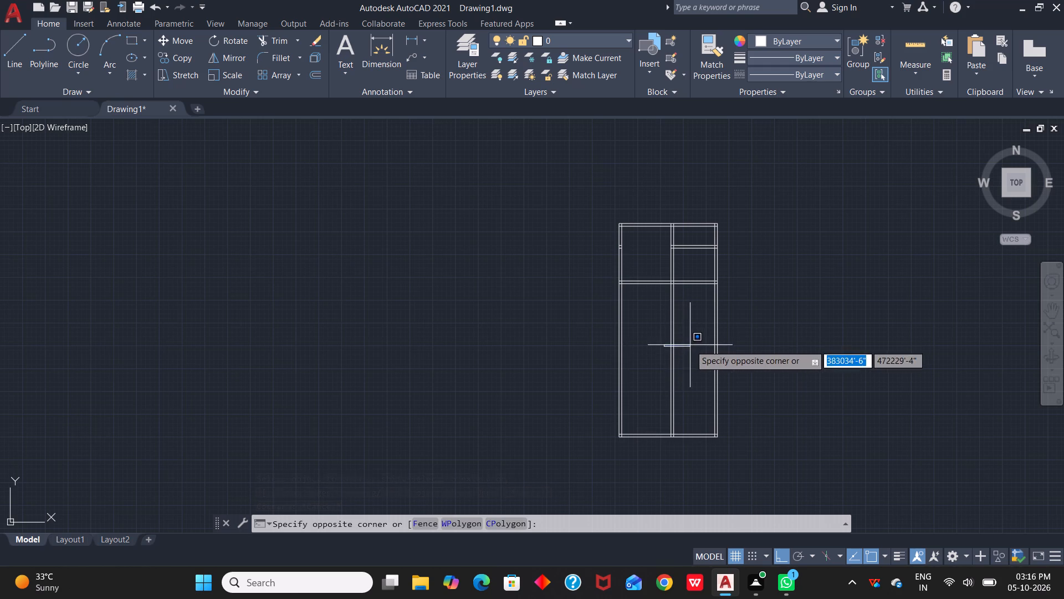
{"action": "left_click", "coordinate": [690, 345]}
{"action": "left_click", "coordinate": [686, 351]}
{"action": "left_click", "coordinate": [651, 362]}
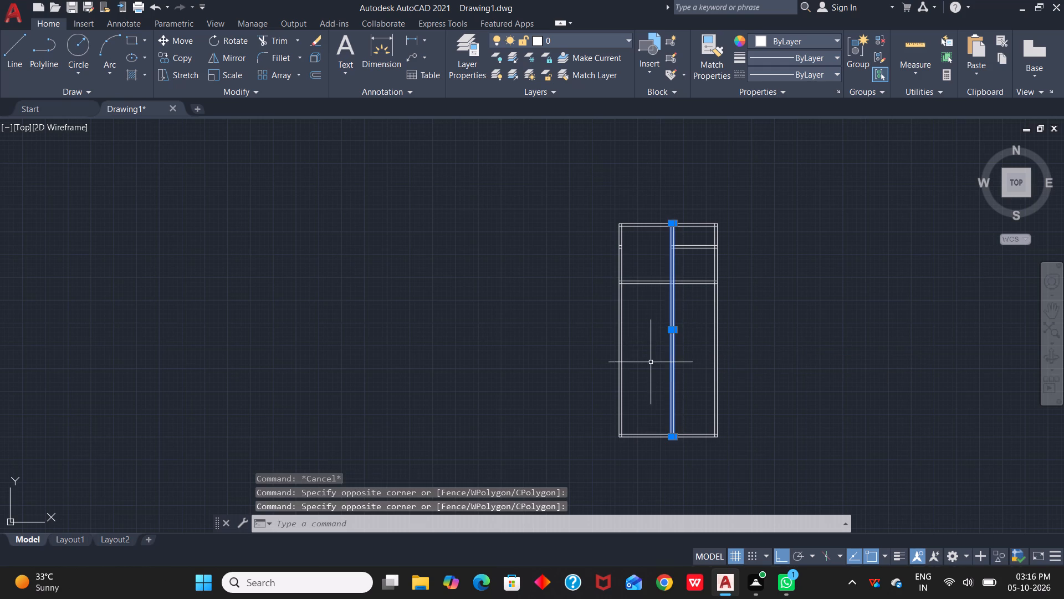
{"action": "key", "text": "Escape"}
Trim away the vertical partition's two lines below the lower horizontal partition.
{"action": "type", "text": "tr"}
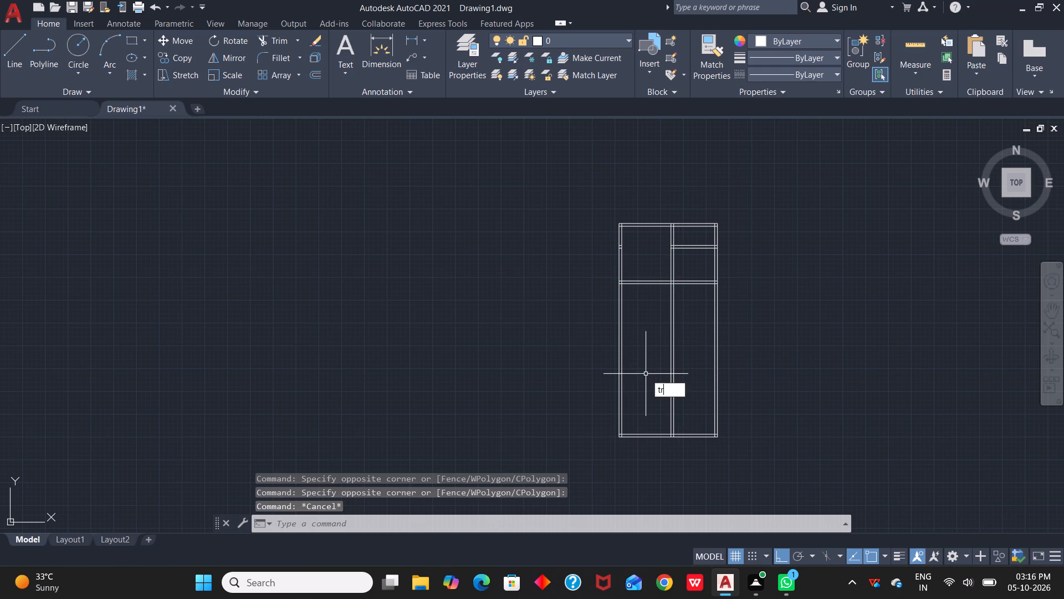
{"action": "key", "text": "space"}
{"action": "left_click_drag", "start_coordinate": [634, 367], "coordinate": [689, 353]}
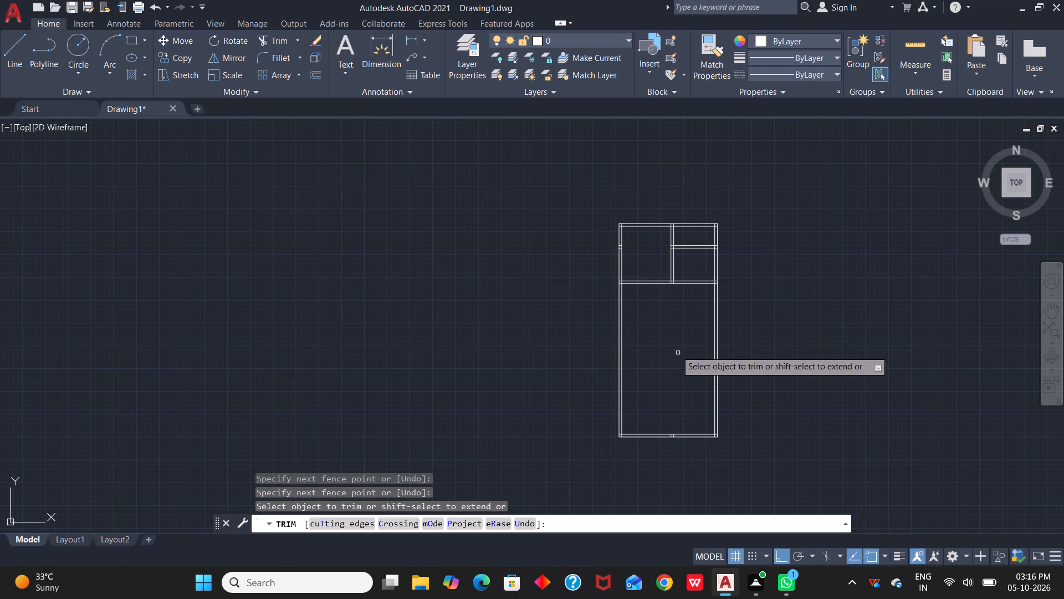
{"action": "middle_click_drag", "start_coordinate": [669, 333], "coordinate": [687, 466]}
{"action": "middle_click_drag", "start_coordinate": [683, 429], "coordinate": [682, 389]}
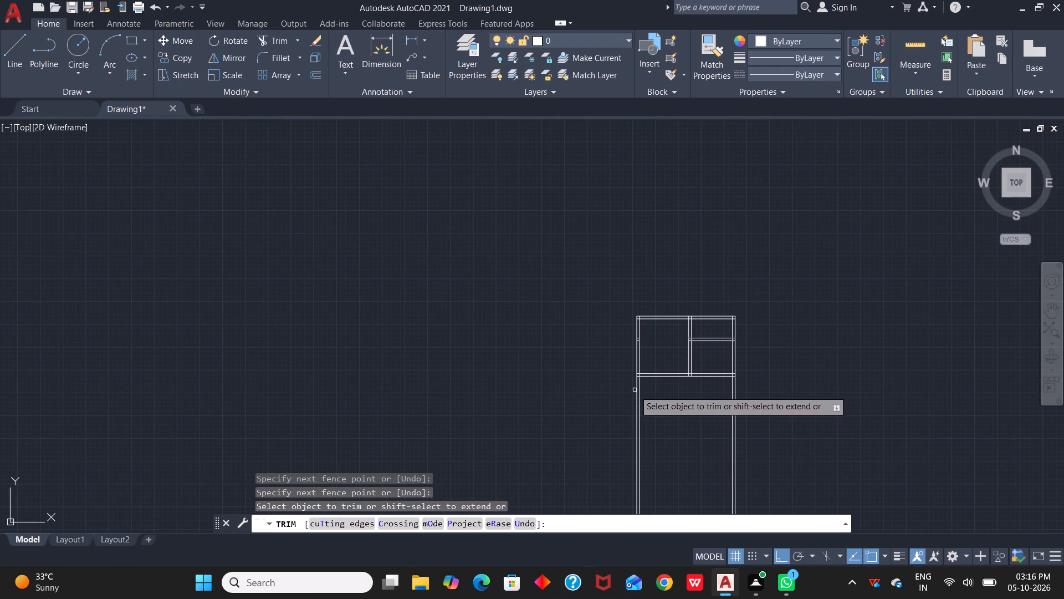
{"action": "key", "text": "Escape"}
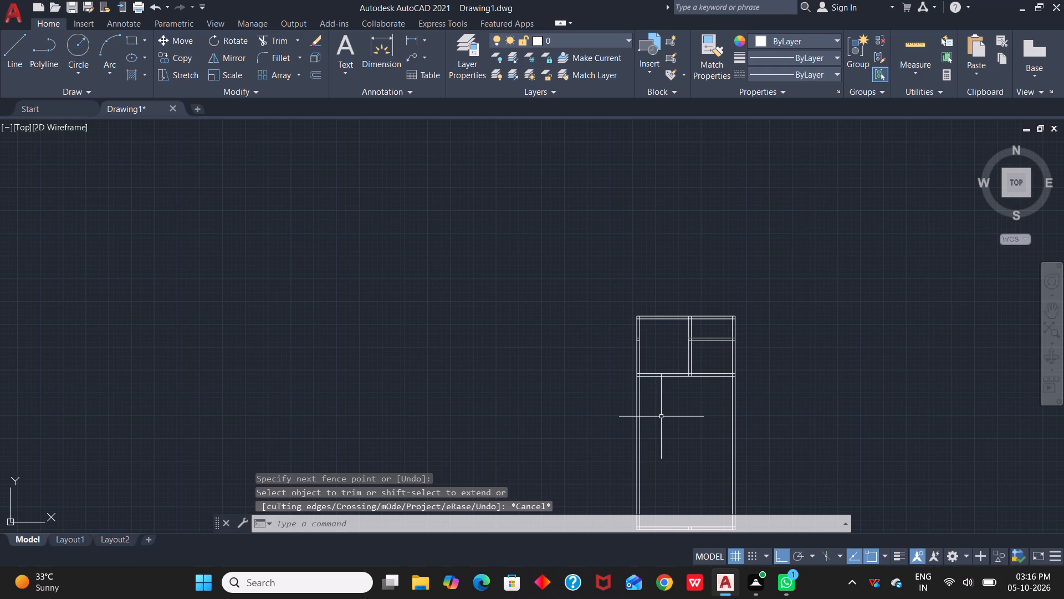
Offset the left inner wall line 5'6" to the right and the new line another 6" to form a second vertical partition.
{"action": "type", "text": "o"}
{"action": "key", "text": "space"}
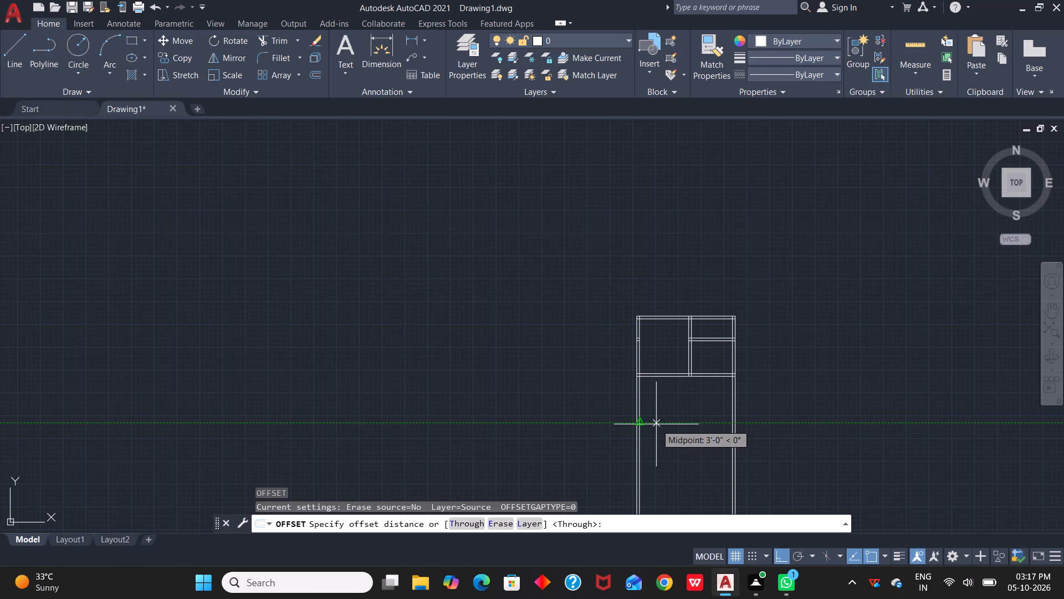
{"action": "type", "text": "5'6\""}
{"action": "key", "text": "space"}
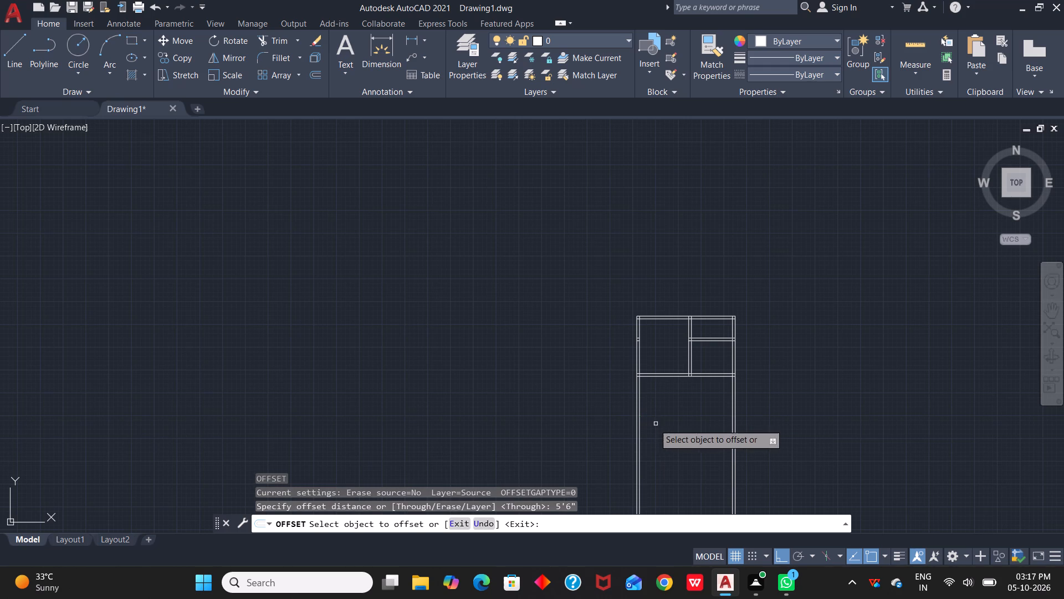
{"action": "left_click", "coordinate": [640, 441]}
{"action": "left_click", "coordinate": [653, 446]}
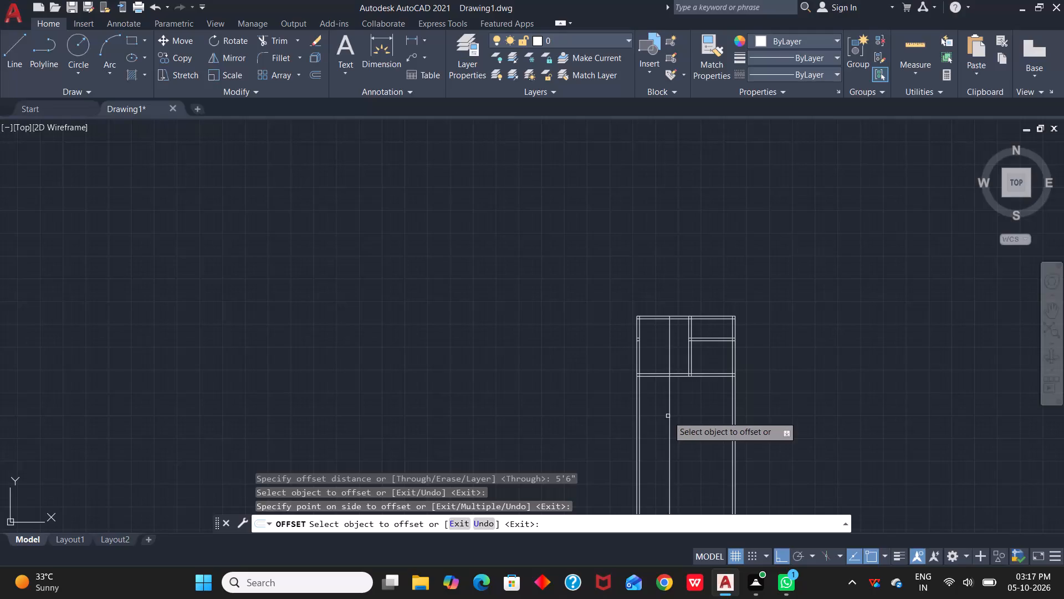
{"action": "left_click", "coordinate": [670, 415]}
{"action": "type", "text": "6\""}
{"action": "key", "text": "space"}
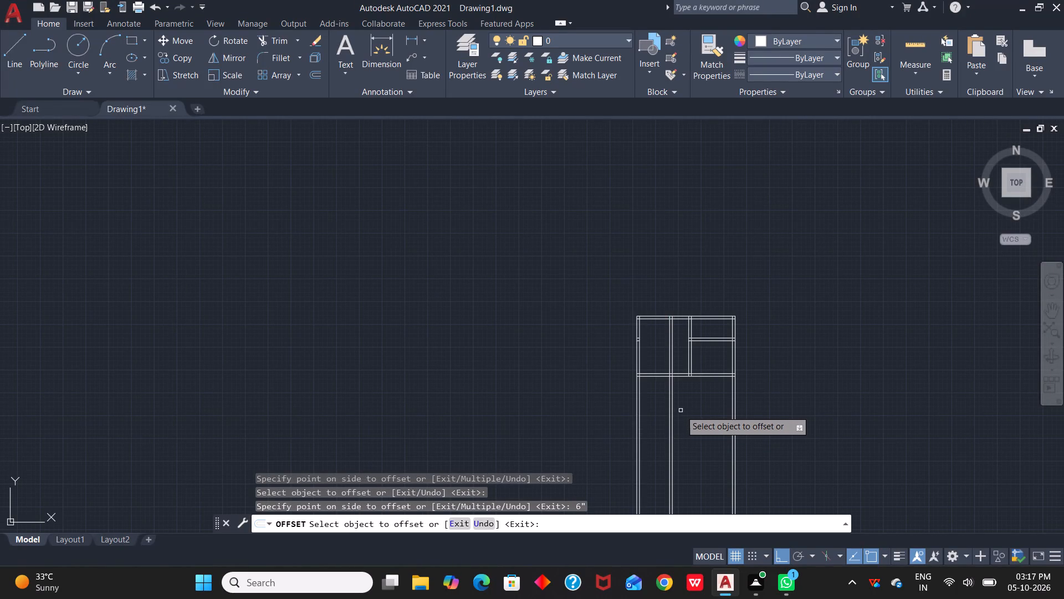
Offset the lower line of the horizontal partition below the upper rooms 4'6" downward and the new line another 6".
{"action": "scroll", "coordinate": [681, 410], "scroll_direction": "up", "scroll_amount": 1}
{"action": "scroll", "coordinate": [681, 410], "scroll_direction": "down", "scroll_amount": 1}
{"action": "scroll", "coordinate": [687, 429], "scroll_direction": "up", "scroll_amount": 1}
{"action": "middle_click_drag", "start_coordinate": [688, 429], "coordinate": [713, 400]}
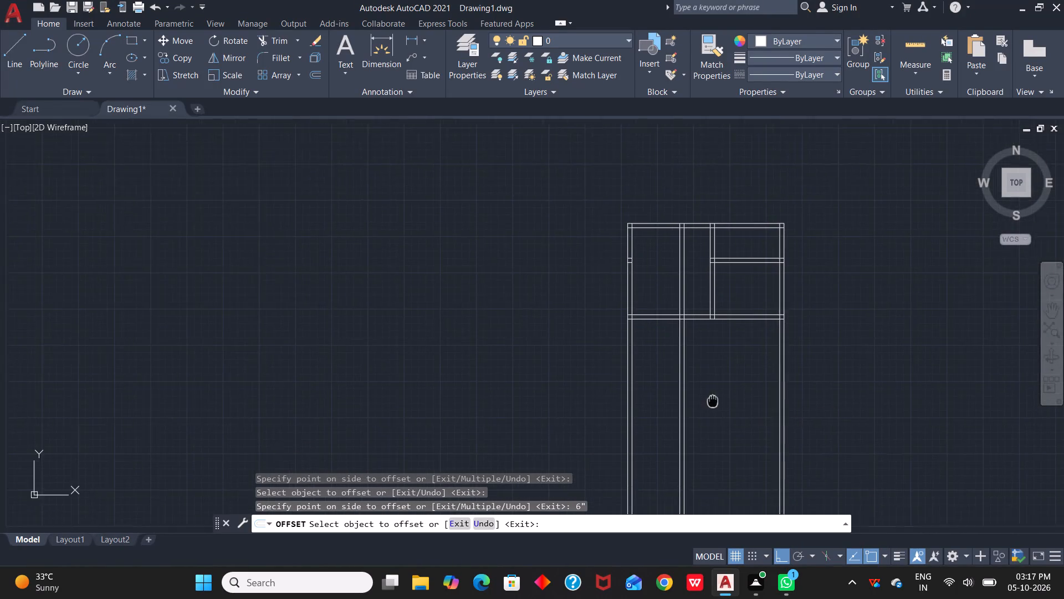
{"action": "middle_click_drag", "start_coordinate": [713, 400], "coordinate": [766, 424]}
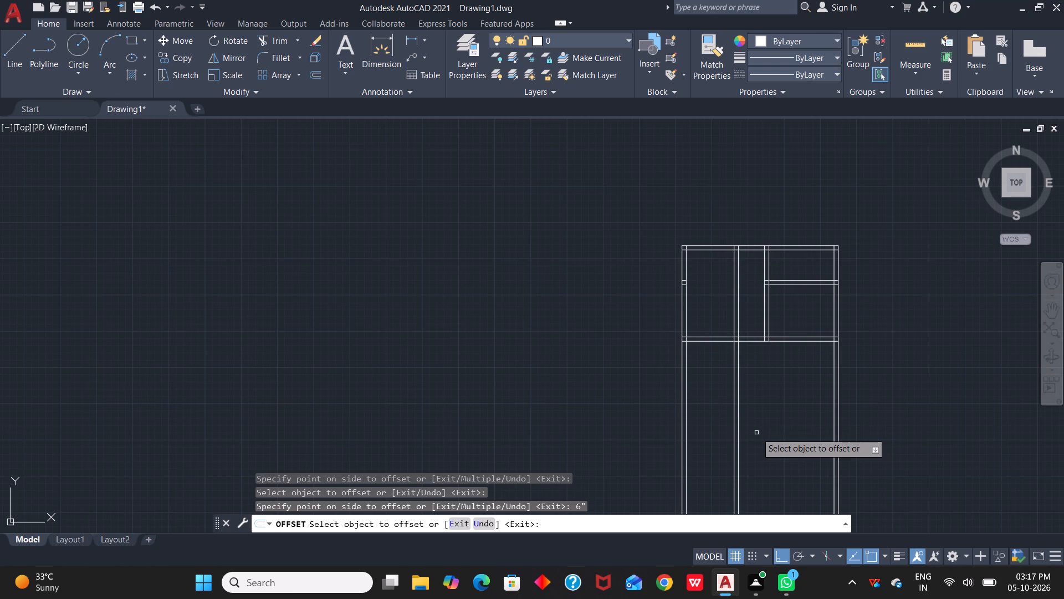
{"action": "key", "text": "space"}
{"action": "key", "text": "space"}
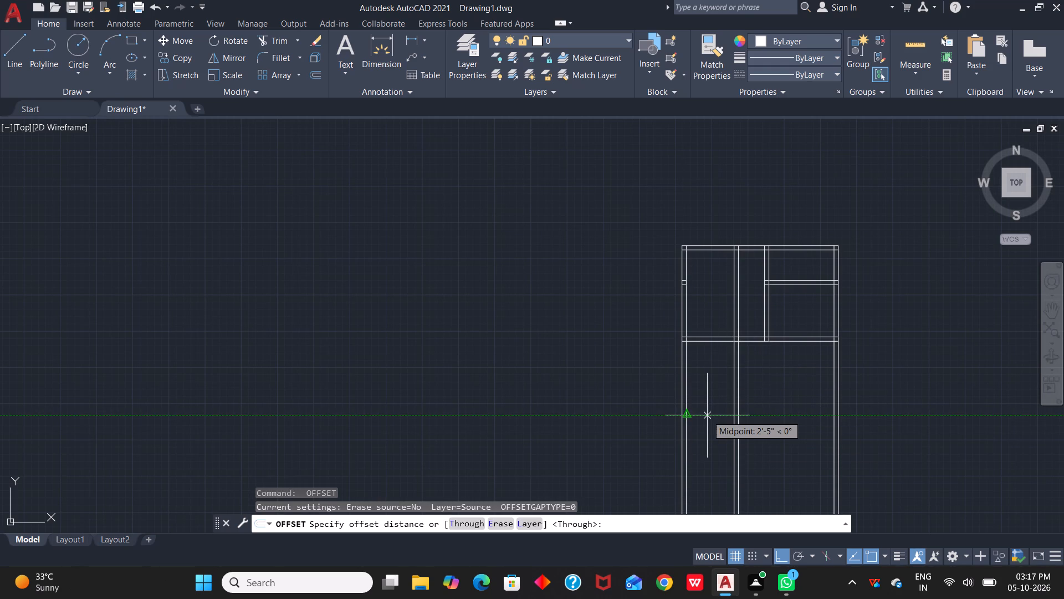
{"action": "type", "text": "4'6\""}
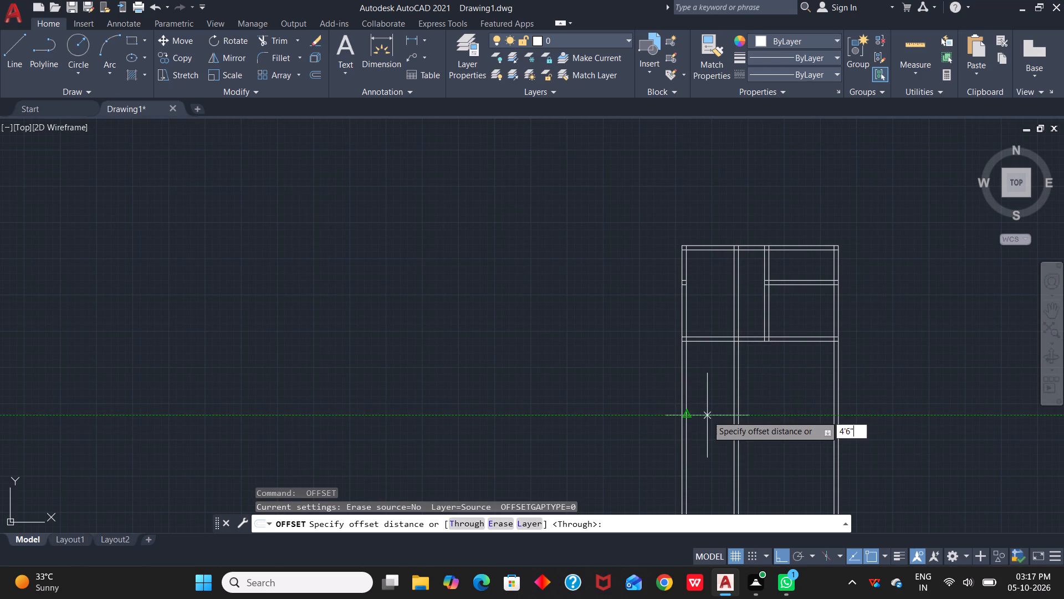
{"action": "key", "text": "space"}
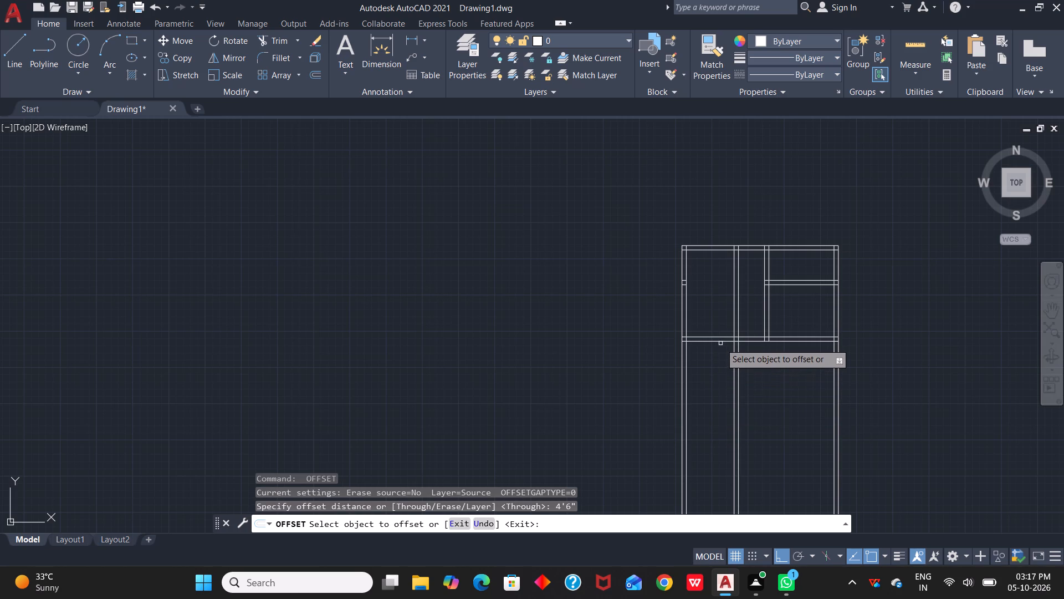
{"action": "left_click", "coordinate": [722, 342]}
{"action": "left_click", "coordinate": [713, 387]}
{"action": "left_click", "coordinate": [716, 378]}
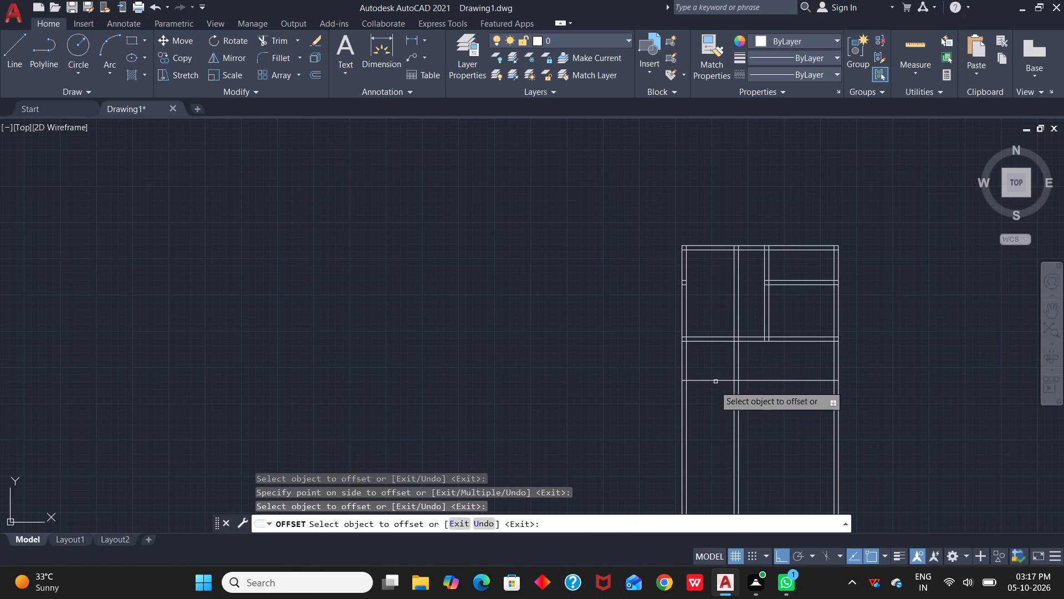
{"action": "left_click", "coordinate": [719, 379]}
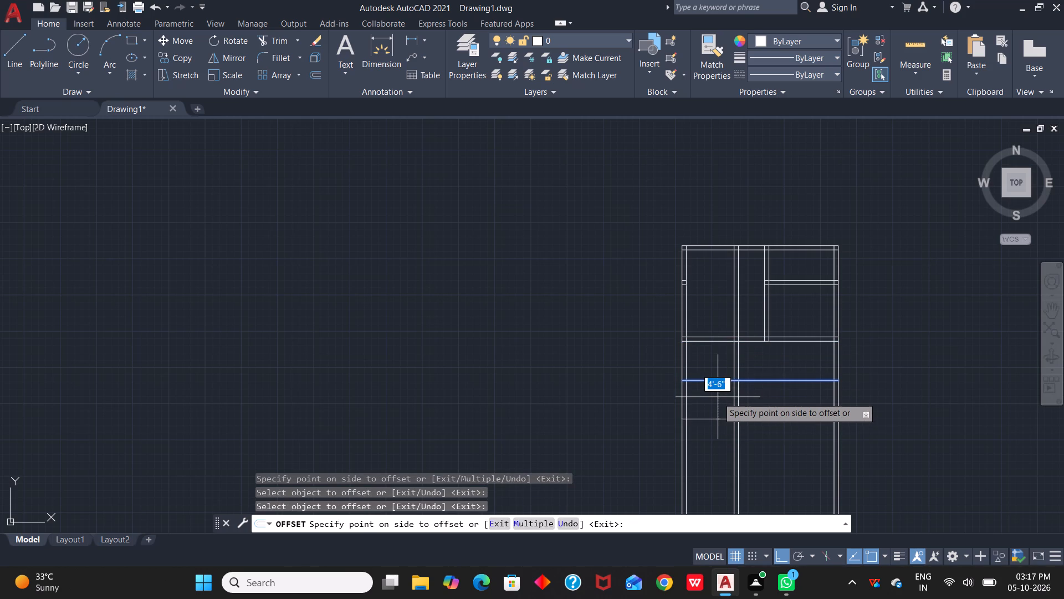
{"action": "type", "text": "6\""}
{"action": "key", "text": "space"}
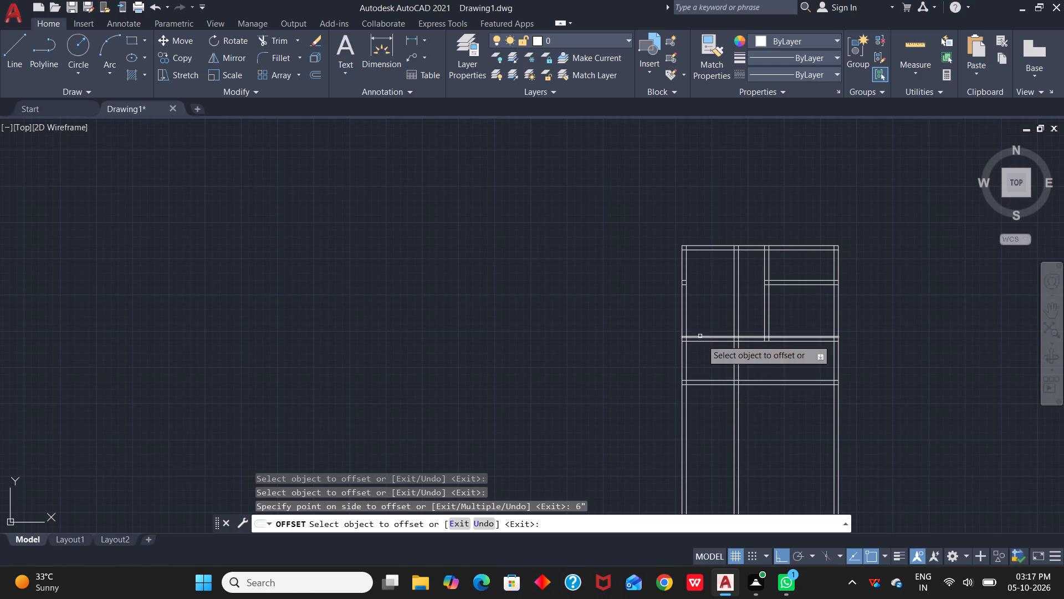
Offset the lowest partition line another 4'6" downward and the new line 6" to form the next horizontal partition.
{"action": "left_click", "coordinate": [705, 387]}
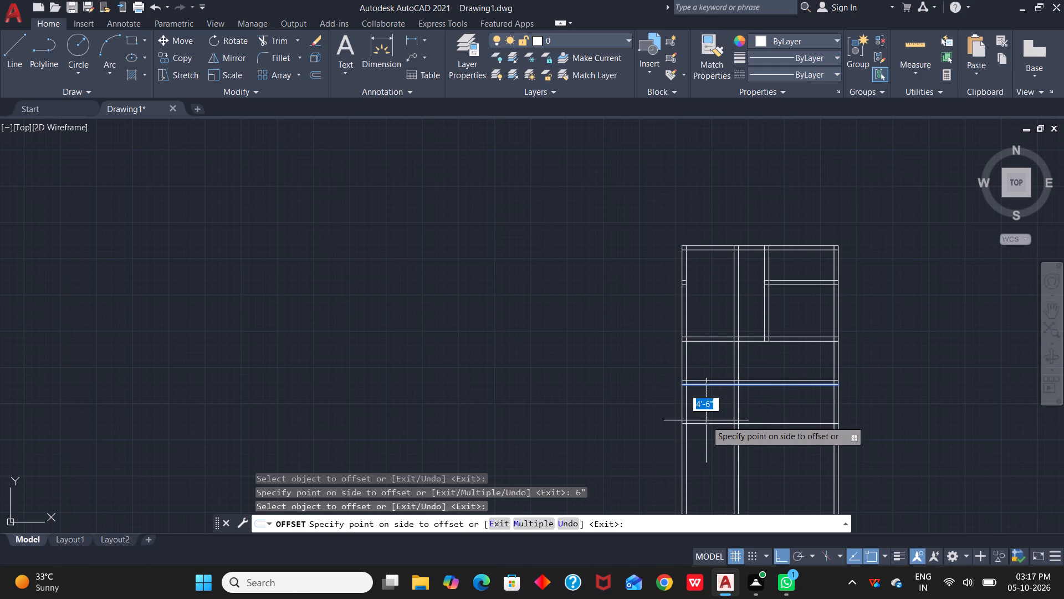
{"action": "left_click", "coordinate": [706, 420]}
{"action": "left_click", "coordinate": [713, 425]}
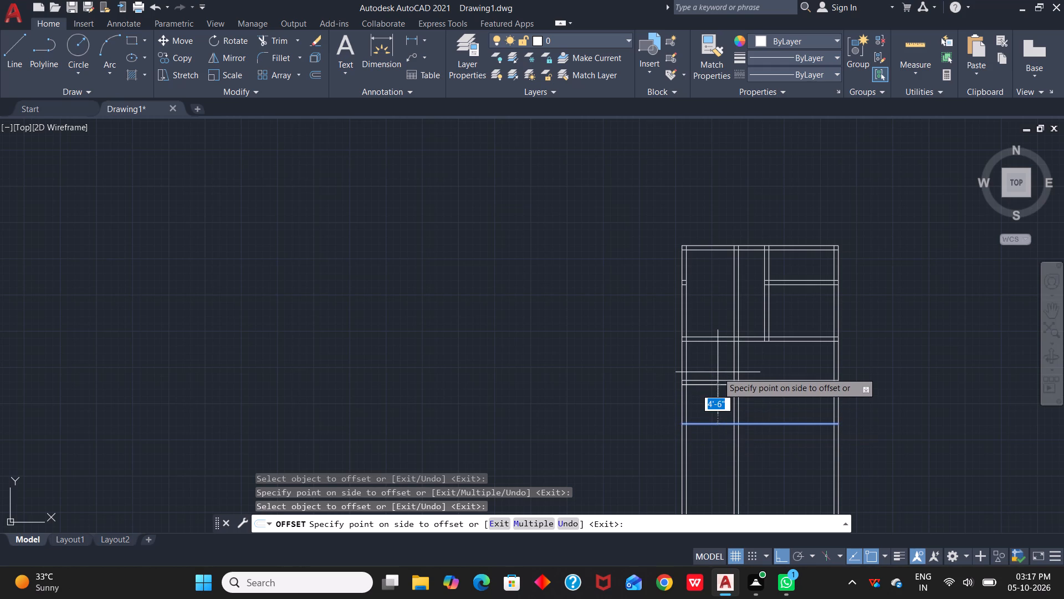
{"action": "left_click", "coordinate": [726, 423]}
{"action": "left_click", "coordinate": [729, 424]}
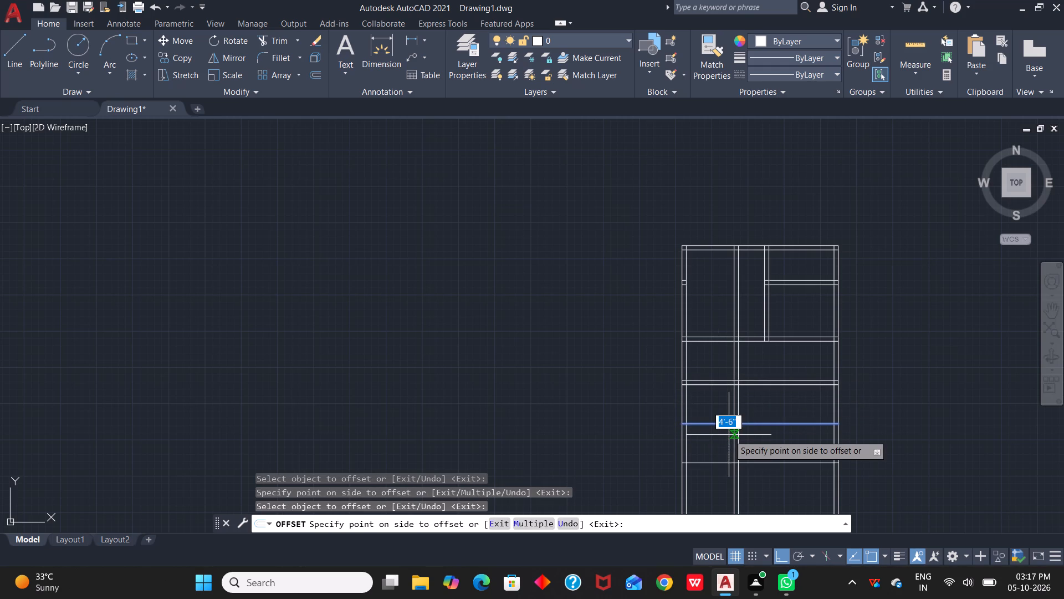
{"action": "type", "text": "6\""}
{"action": "key", "text": "space"}
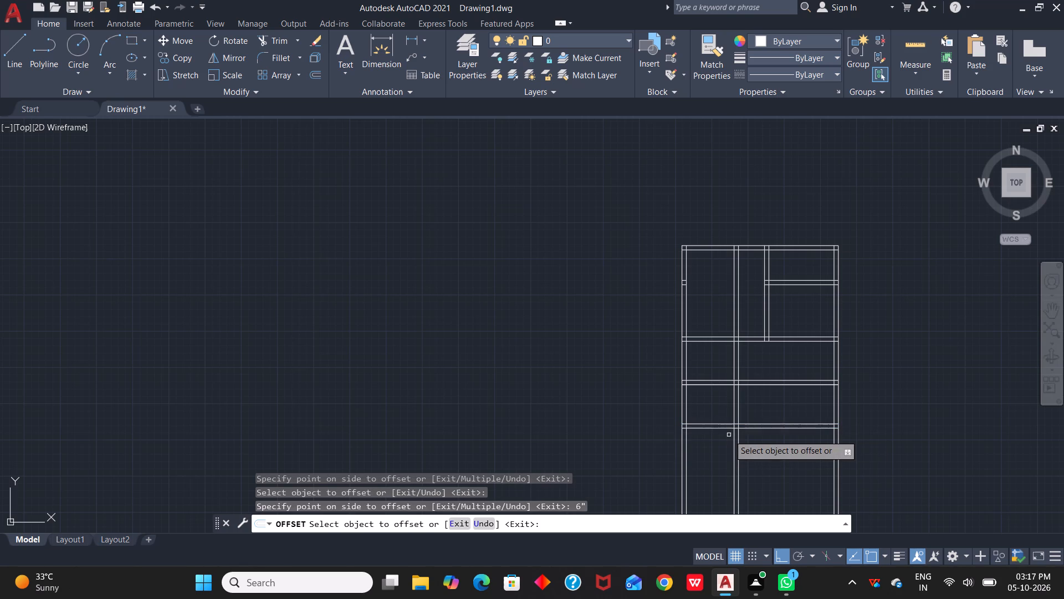
Offset the lowest partition line 4'6" downward again and the new line 6" to form a third small-room partition.
{"action": "left_click", "coordinate": [726, 429]}
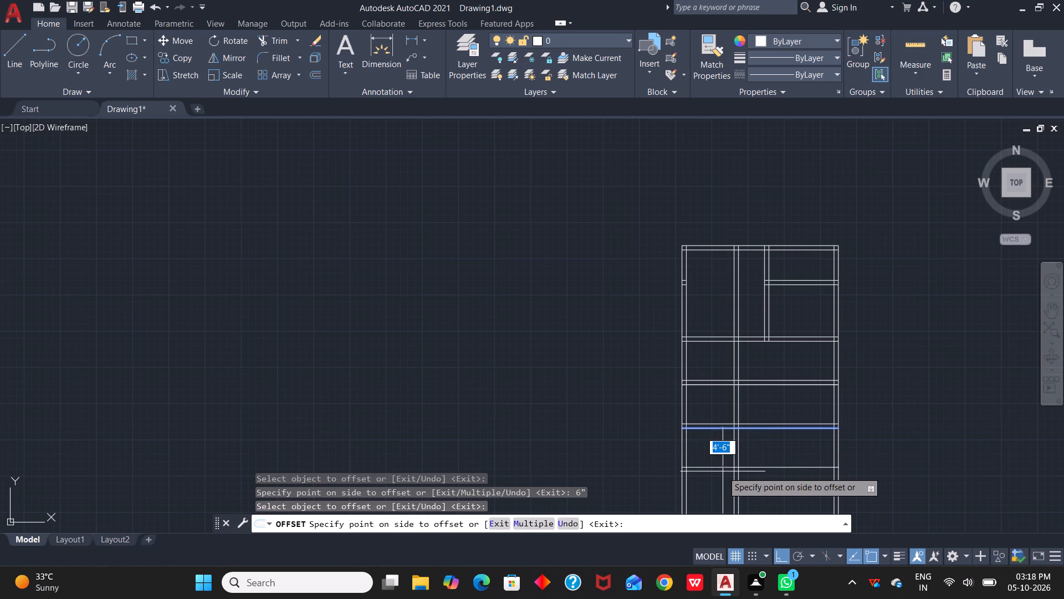
{"action": "left_click", "coordinate": [723, 471]}
{"action": "left_click", "coordinate": [724, 466]}
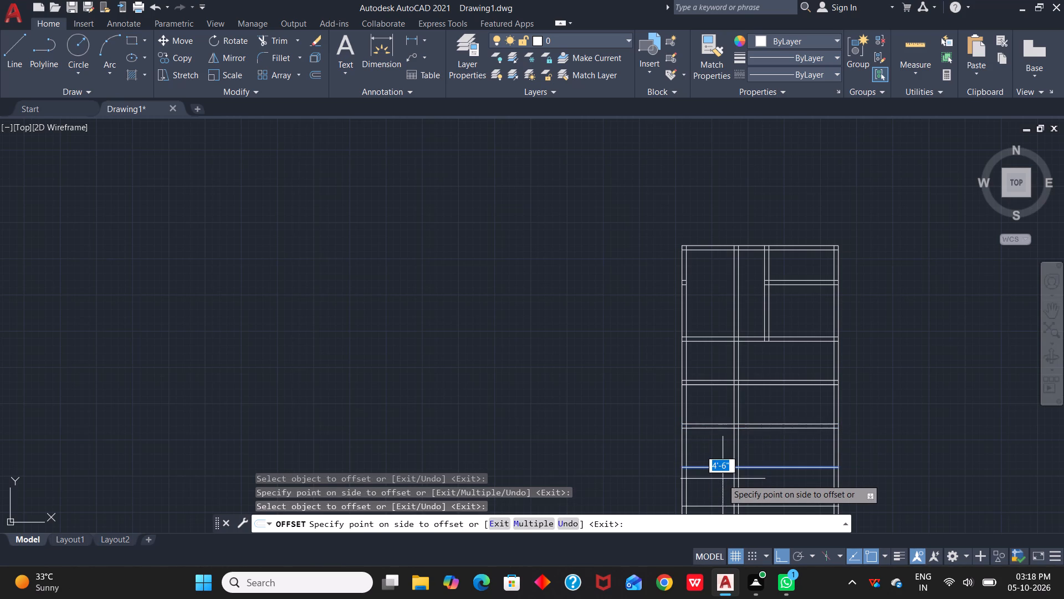
{"action": "type", "text": "6\""}
{"action": "key", "text": "space"}
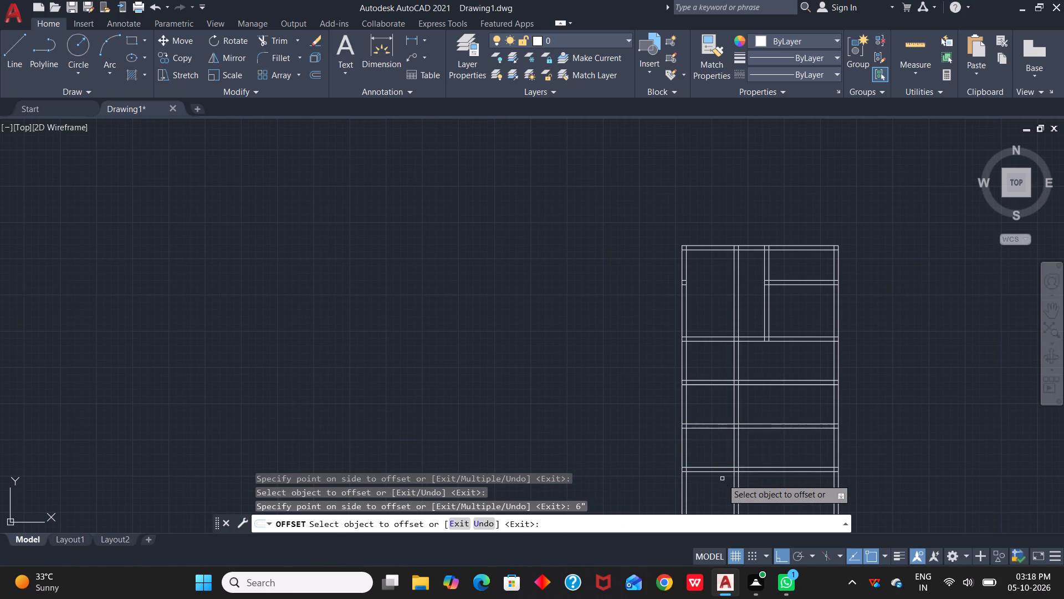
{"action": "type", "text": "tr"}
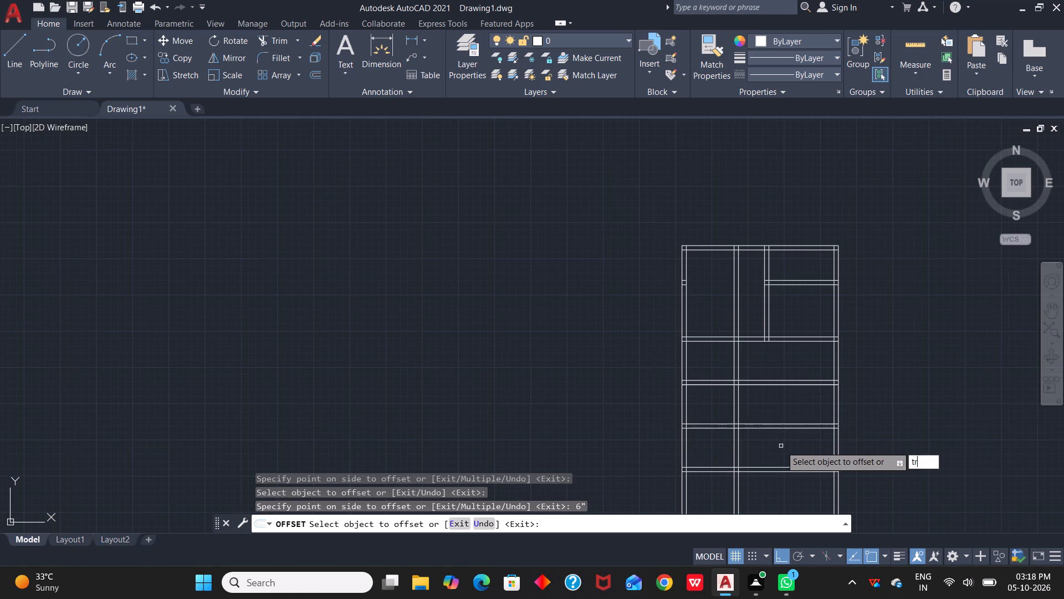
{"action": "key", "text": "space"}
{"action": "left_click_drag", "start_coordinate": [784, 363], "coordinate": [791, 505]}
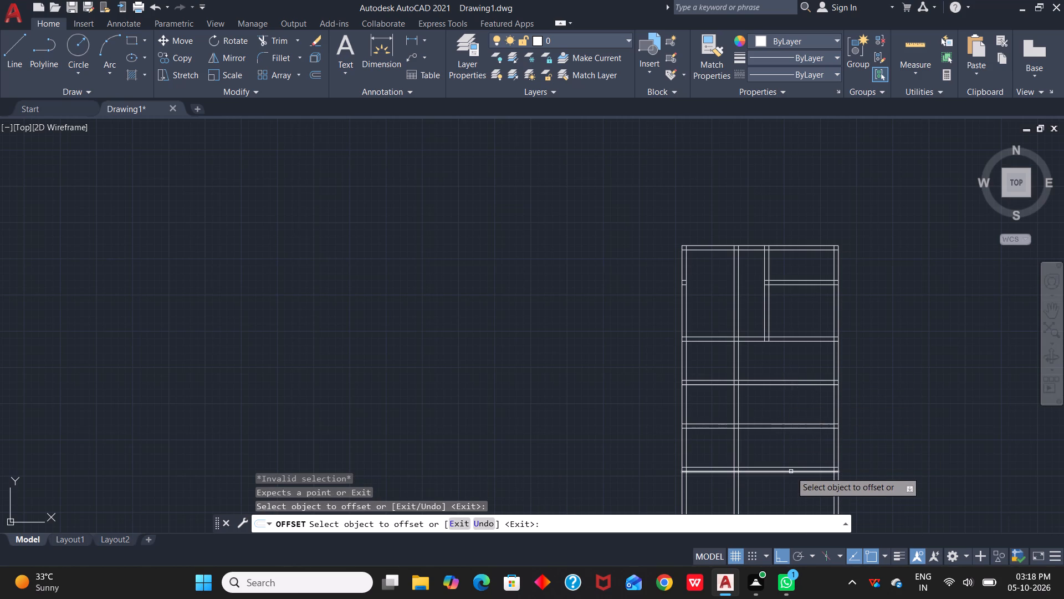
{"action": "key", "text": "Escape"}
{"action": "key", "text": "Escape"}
Trim the three small-room partitions' lines between the second vertical partition and the right outer wall.
{"action": "type", "text": "tr"}
{"action": "key", "text": "space"}
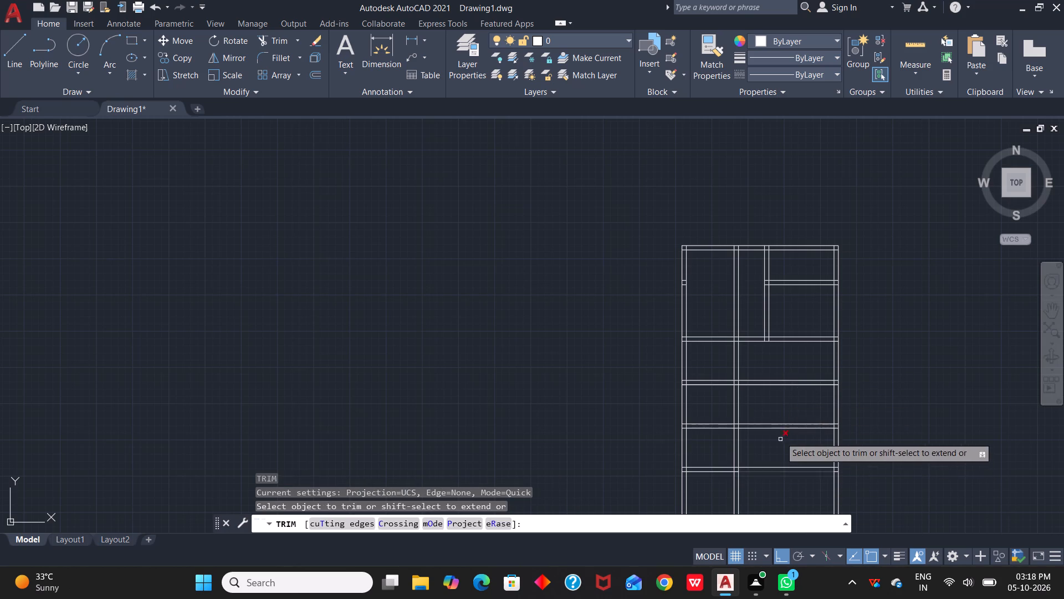
{"action": "left_click_drag", "start_coordinate": [789, 366], "coordinate": [790, 414]}
{"action": "left_click_drag", "start_coordinate": [792, 481], "coordinate": [792, 401]}
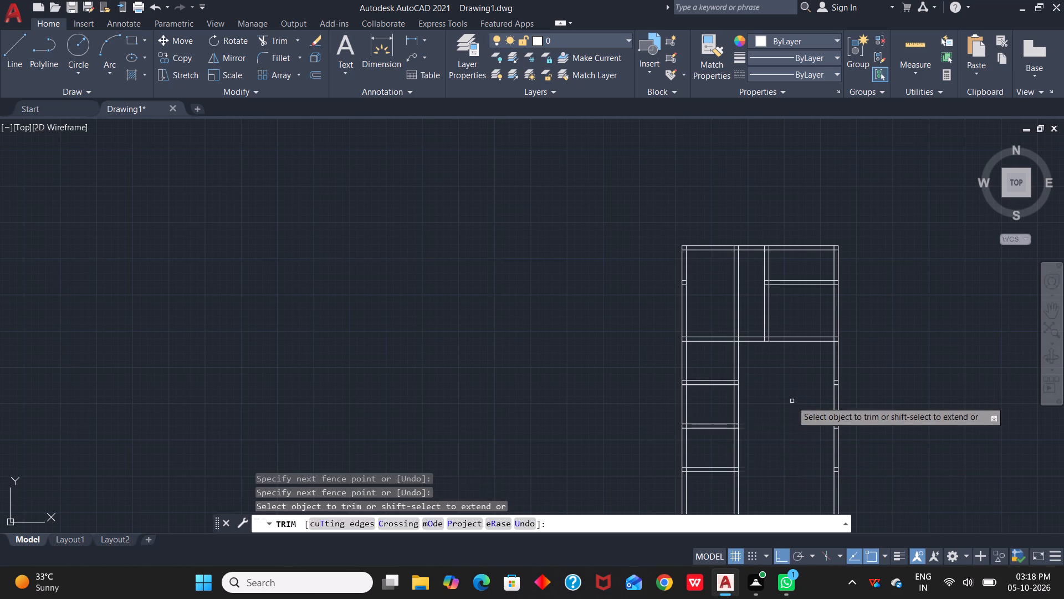
Trim away both lines of the second vertical partition where they cross the large upper-left room.
{"action": "scroll", "coordinate": [784, 420], "scroll_direction": "down", "scroll_amount": 1}
{"action": "middle_click_drag", "start_coordinate": [780, 440], "coordinate": [814, 311]}
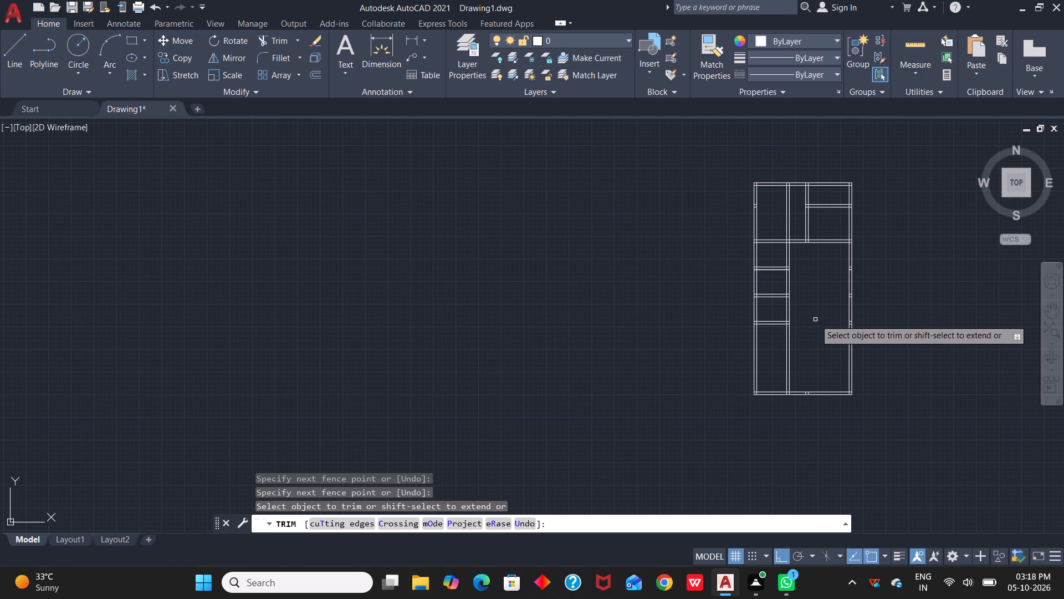
{"action": "left_click", "coordinate": [789, 220]}
{"action": "left_click", "coordinate": [787, 221]}
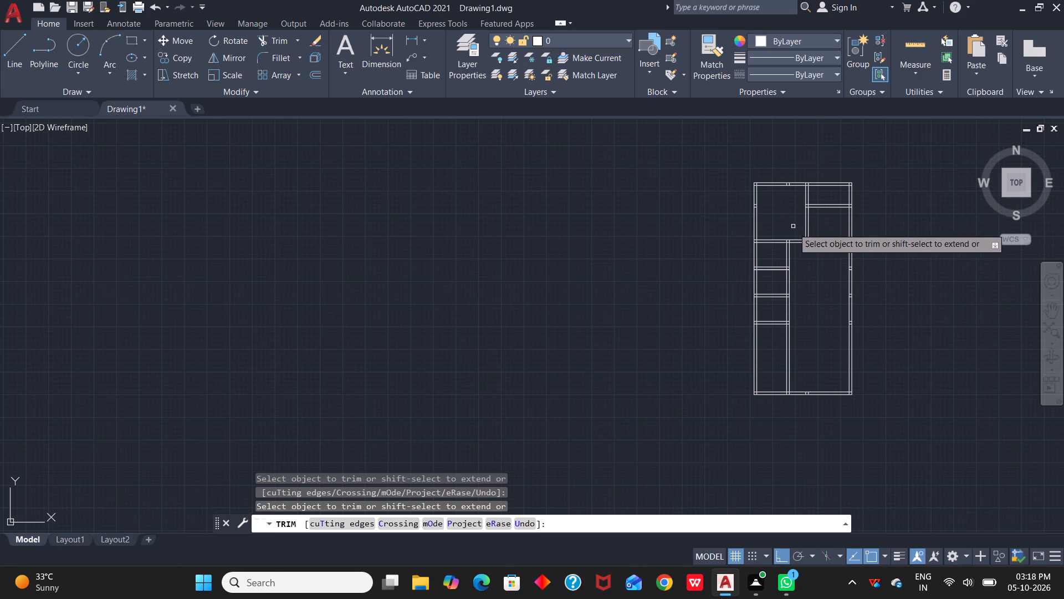
Trim the vertical line stubs inside the horizontal partition below the upper rooms and open its upper line at the upper vertical partition.
{"action": "scroll", "coordinate": [791, 258], "scroll_direction": "up", "scroll_amount": 3}
{"action": "middle_click_drag", "start_coordinate": [796, 238], "coordinate": [829, 349]}
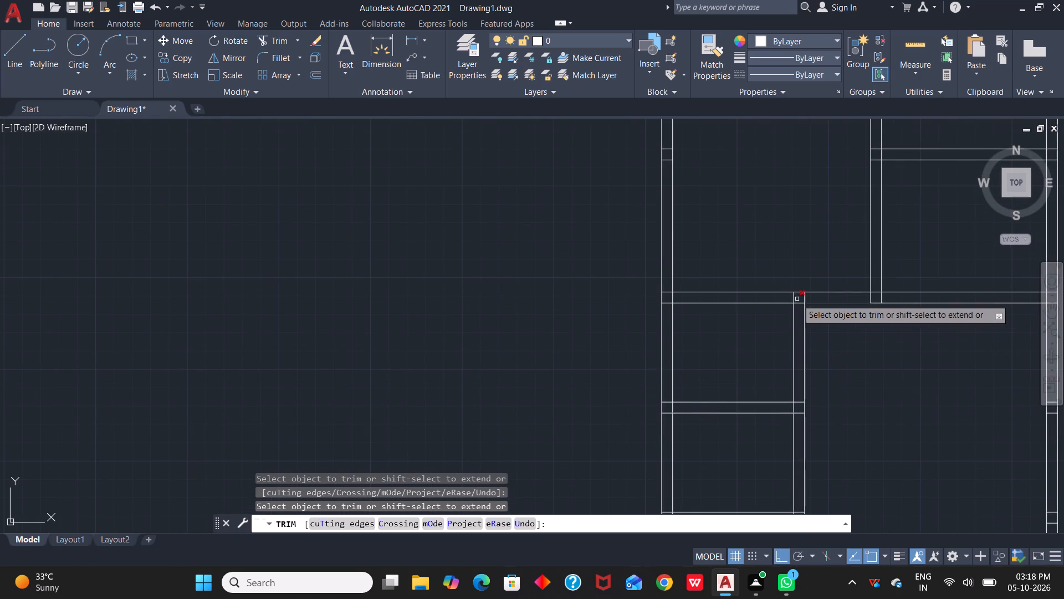
{"action": "left_click_drag", "start_coordinate": [790, 298], "coordinate": [887, 295]}
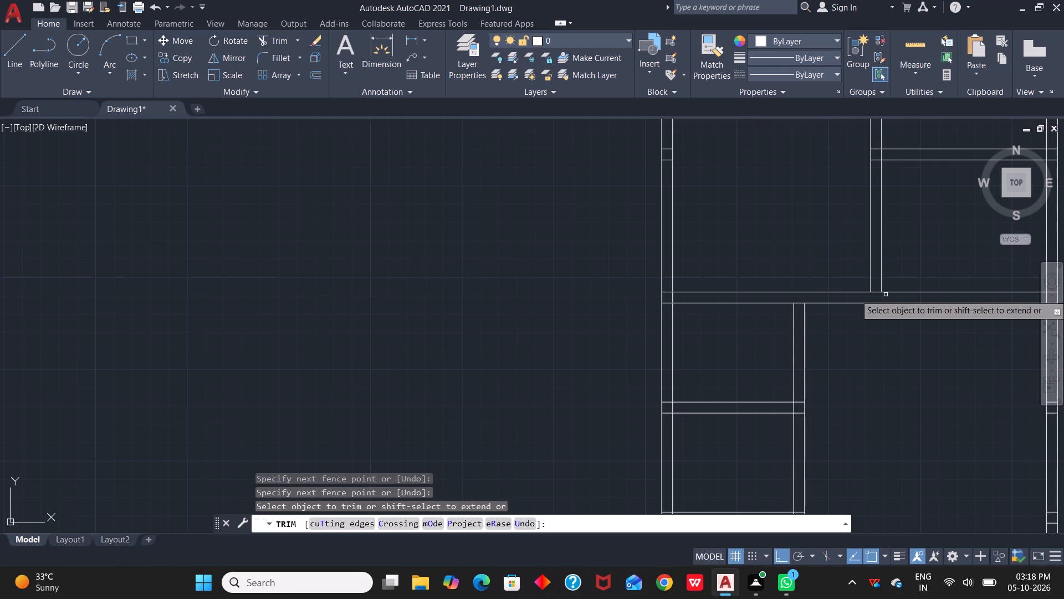
{"action": "left_click", "coordinate": [877, 292]}
Fence-trim the horizontal line pieces inside the second vertical partition, from its top junction down past the second small-room partition.
{"action": "scroll", "coordinate": [874, 349], "scroll_direction": "down", "scroll_amount": 1}
{"action": "scroll", "coordinate": [841, 339], "scroll_direction": "up", "scroll_amount": 2}
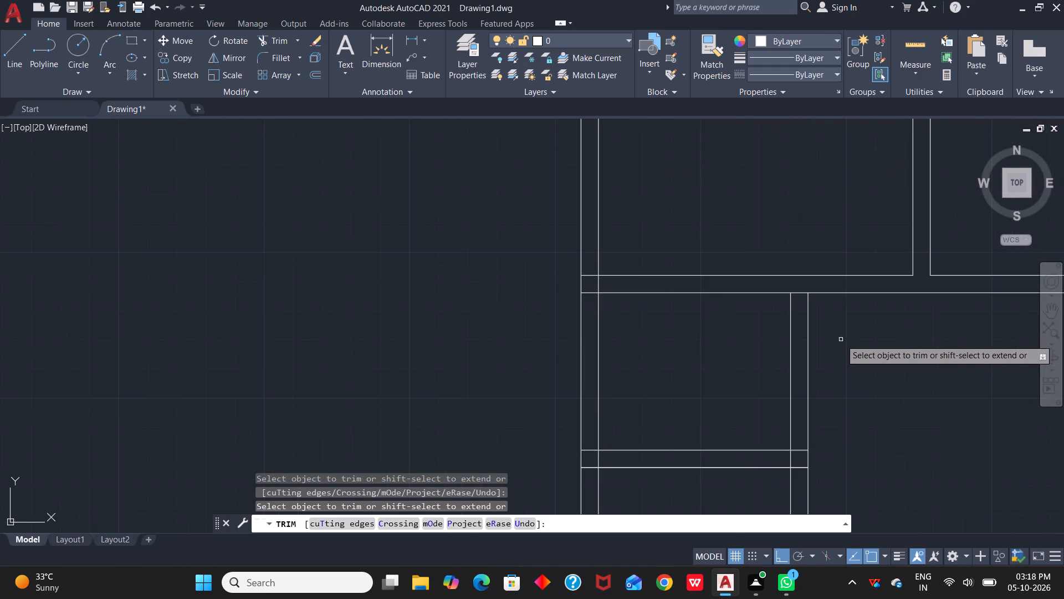
{"action": "left_click", "coordinate": [798, 285]}
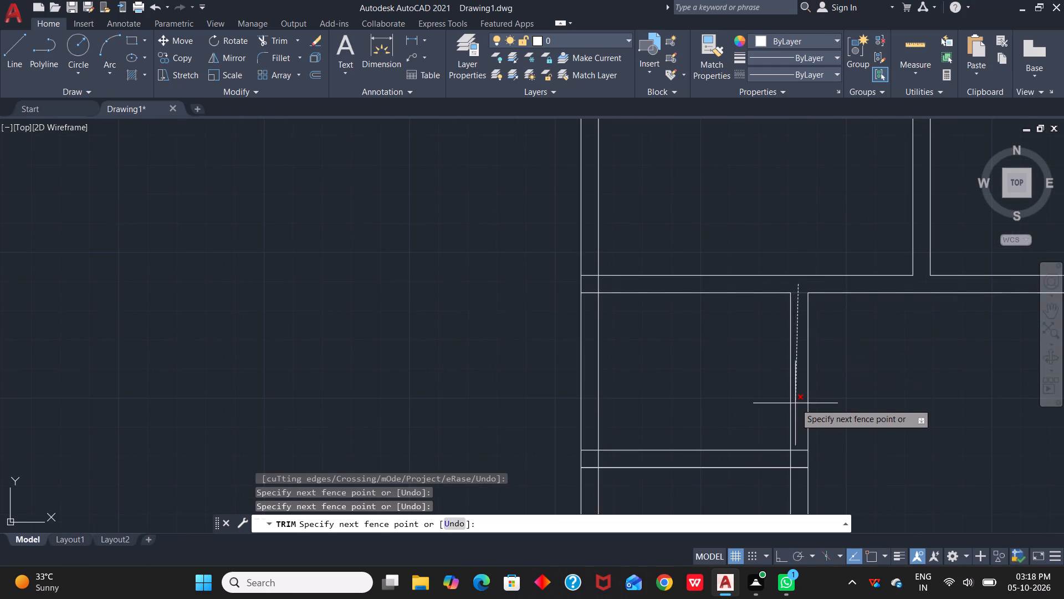
{"action": "scroll", "coordinate": [797, 434], "scroll_direction": "down", "scroll_amount": 1}
{"action": "middle_click_drag", "start_coordinate": [797, 434], "coordinate": [822, 224]}
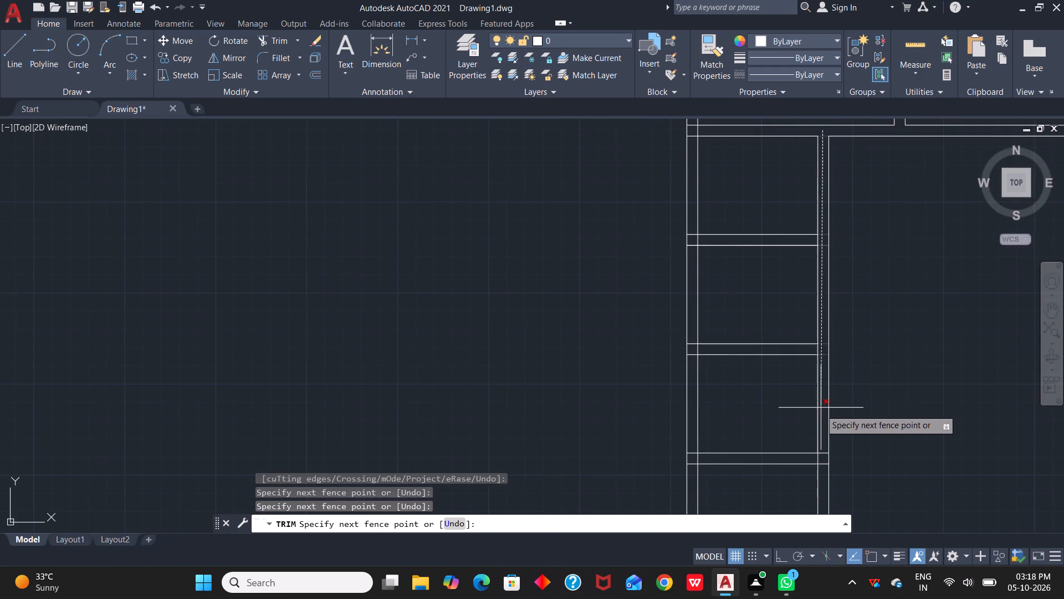
{"action": "middle_click_drag", "start_coordinate": [821, 434], "coordinate": [851, 185]}
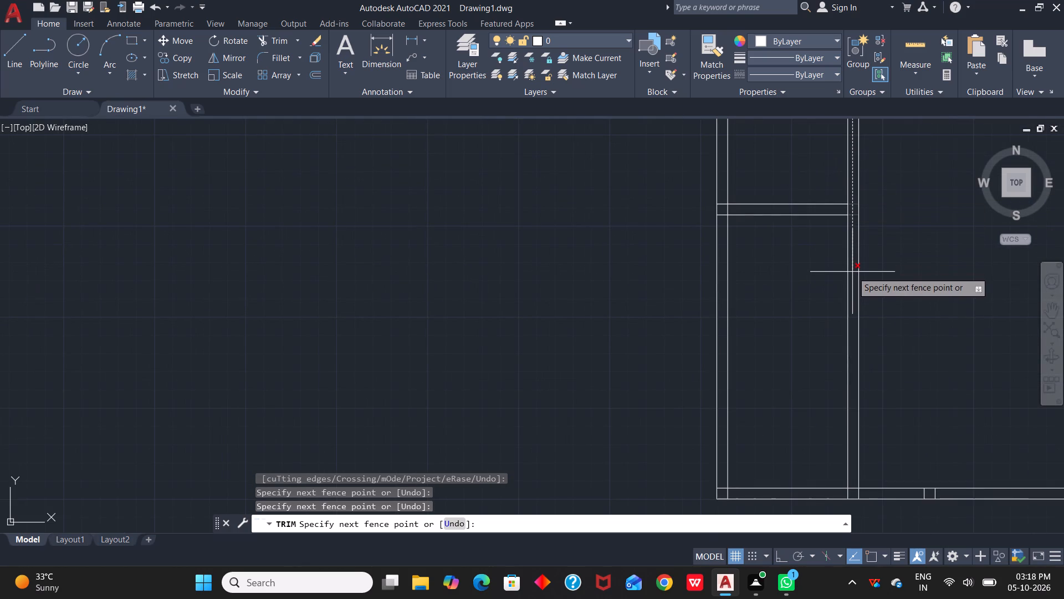
{"action": "left_click", "coordinate": [855, 197]}
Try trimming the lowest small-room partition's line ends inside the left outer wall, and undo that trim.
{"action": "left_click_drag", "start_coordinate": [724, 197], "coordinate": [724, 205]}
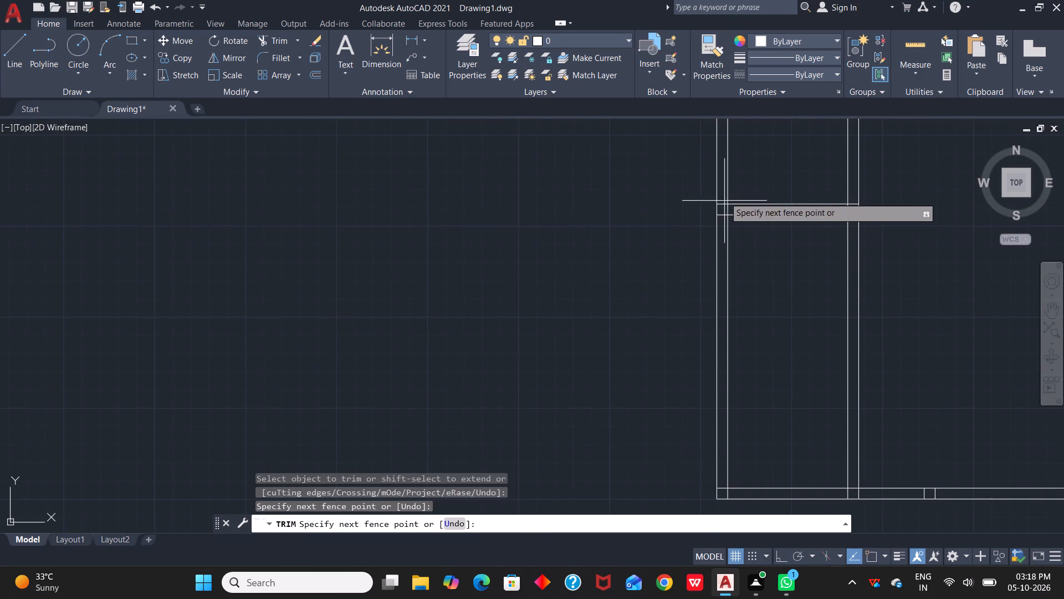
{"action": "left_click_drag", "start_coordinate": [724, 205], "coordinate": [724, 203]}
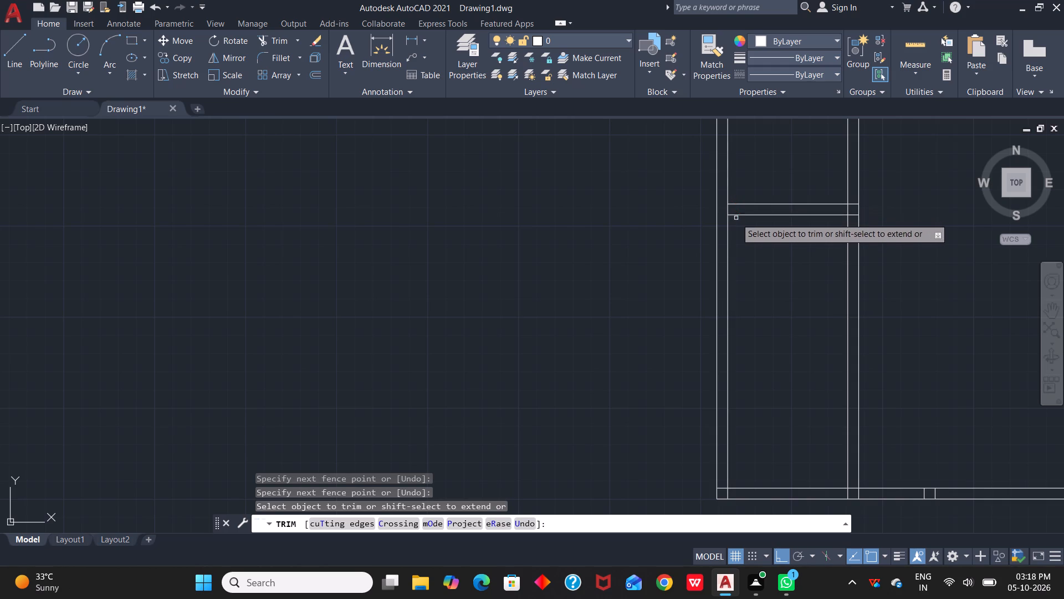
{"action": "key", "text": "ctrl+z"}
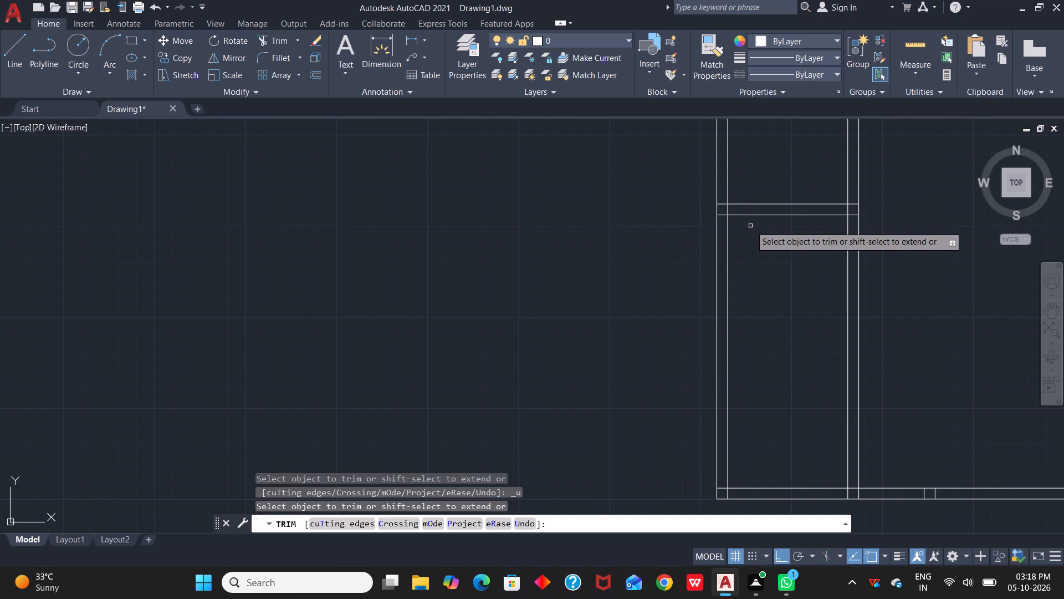
Fence-trim the crossing line pieces inside the left outer wall, from the top corner down past the second small-room partition.
{"action": "scroll", "coordinate": [795, 179], "scroll_direction": "down", "scroll_amount": 1}
{"action": "middle_click_drag", "start_coordinate": [796, 179], "coordinate": [819, 392]}
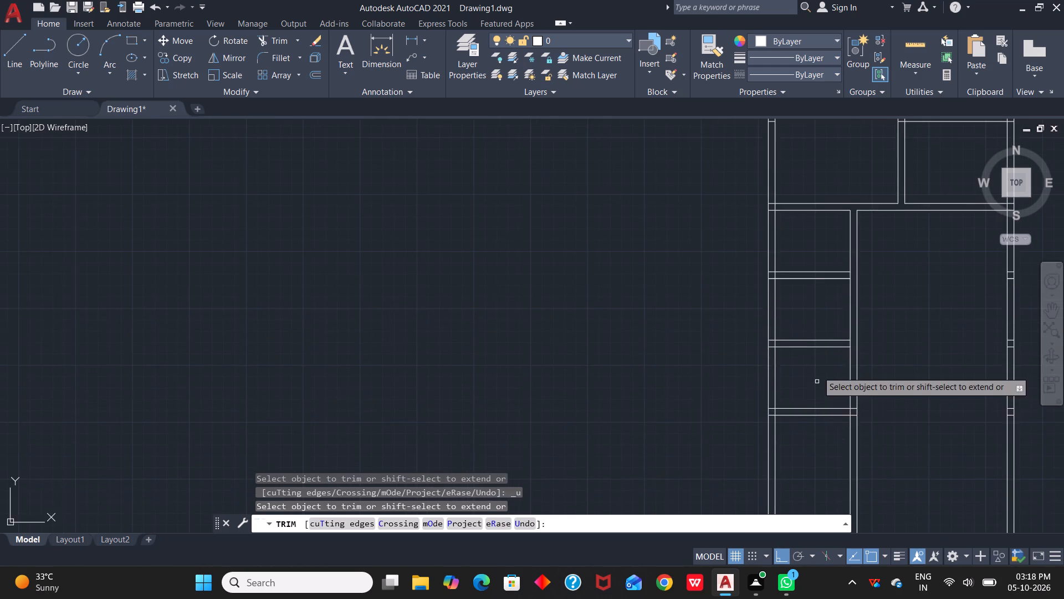
{"action": "scroll", "coordinate": [817, 344], "scroll_direction": "up", "scroll_amount": 1}
{"action": "scroll", "coordinate": [765, 201], "scroll_direction": "down", "scroll_amount": 1}
{"action": "middle_click_drag", "start_coordinate": [788, 195], "coordinate": [837, 366]}
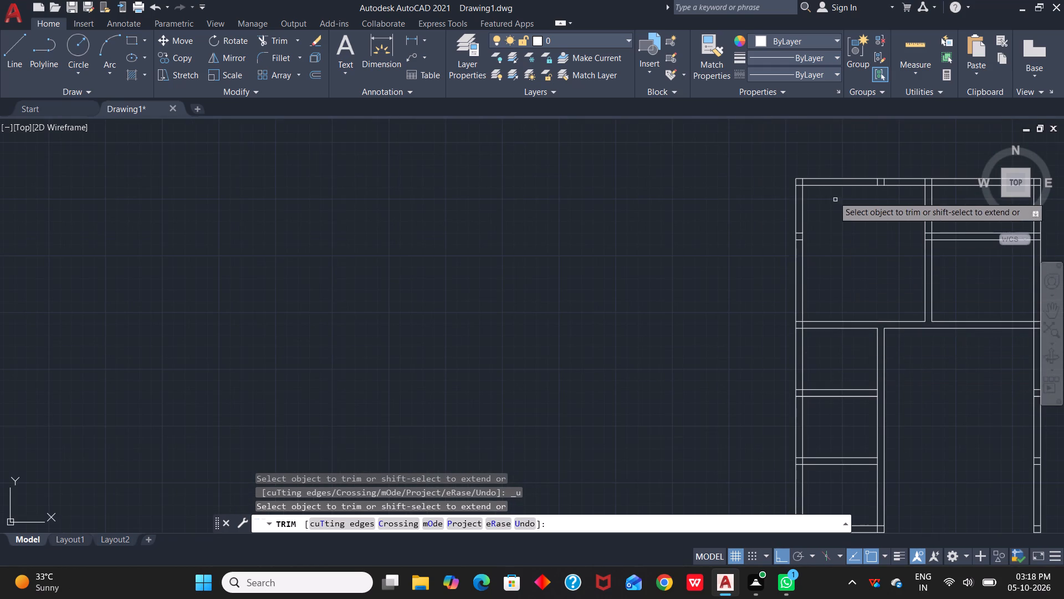
{"action": "scroll", "coordinate": [817, 180], "scroll_direction": "up", "scroll_amount": 3}
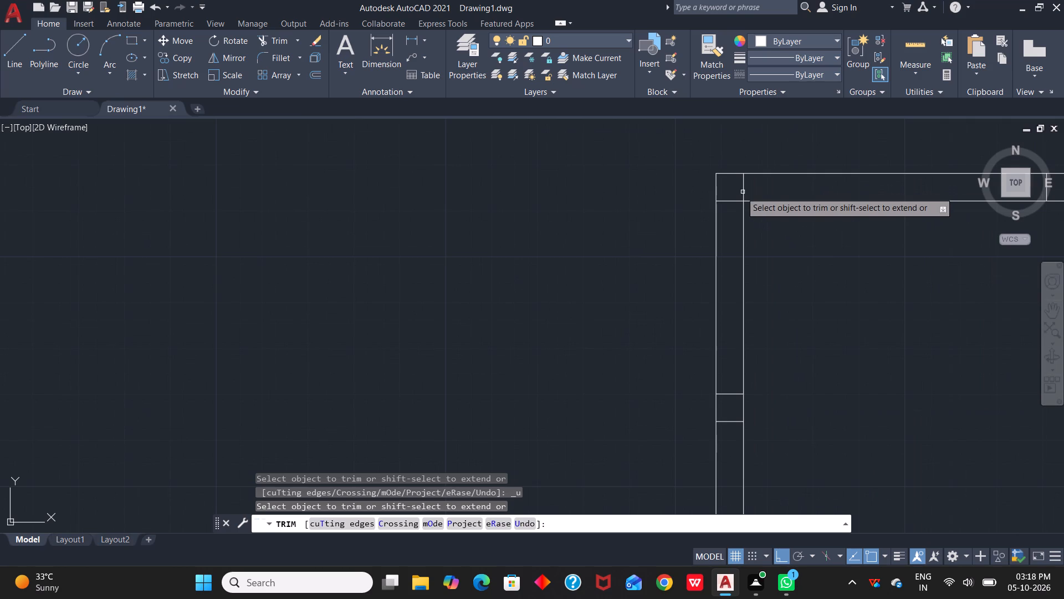
{"action": "left_click", "coordinate": [734, 187]}
{"action": "scroll", "coordinate": [729, 382], "scroll_direction": "down", "scroll_amount": 2}
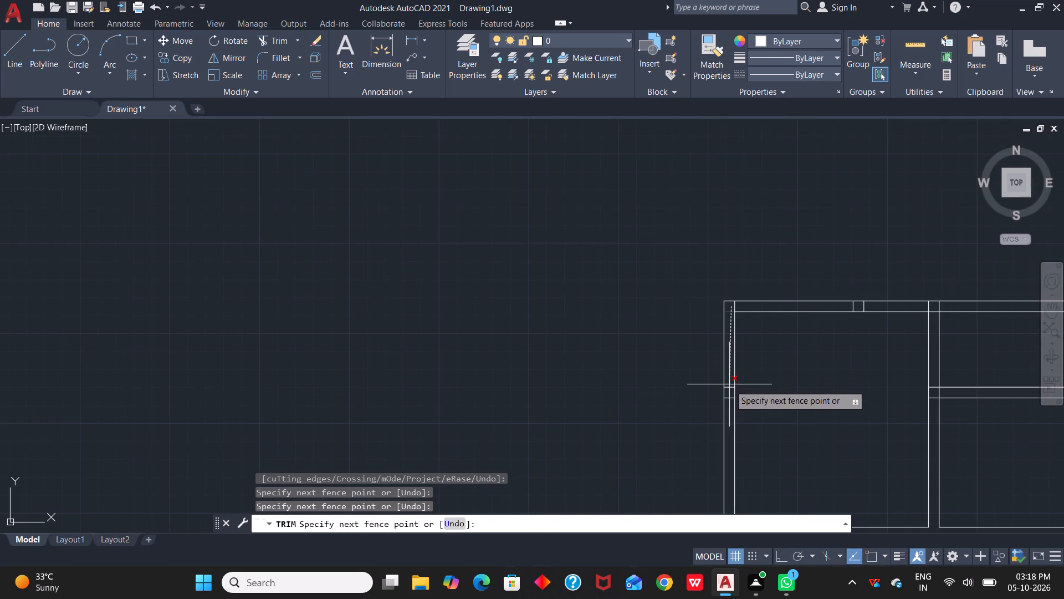
{"action": "middle_click_drag", "start_coordinate": [730, 360], "coordinate": [736, 65]}
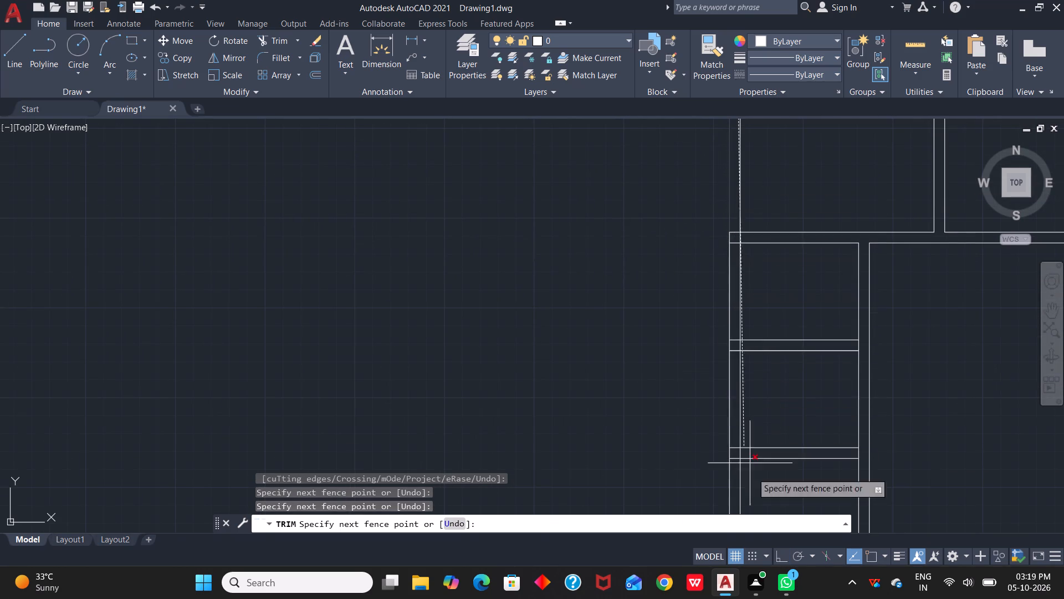
{"action": "middle_click_drag", "start_coordinate": [744, 379], "coordinate": [744, 379]}
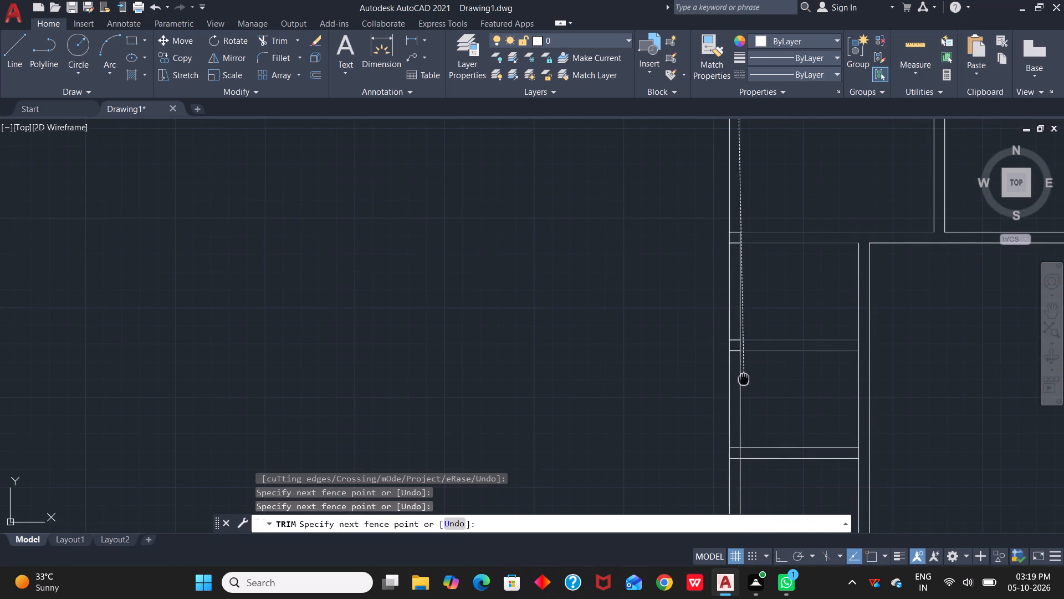
{"action": "middle_click_drag", "start_coordinate": [744, 379], "coordinate": [776, 99]}
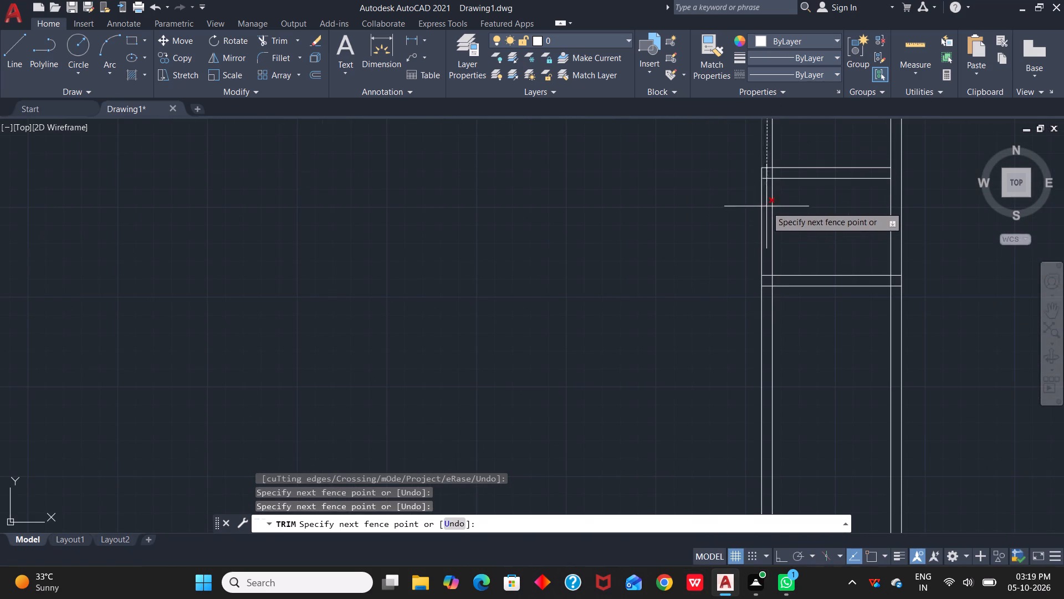
{"action": "left_click", "coordinate": [768, 264]}
Fence-trim the crossing line pieces inside the top outer wall from the left corner to the right corner, cleaning up both corners.
{"action": "scroll", "coordinate": [791, 260], "scroll_direction": "down", "scroll_amount": 3}
{"action": "middle_click_drag", "start_coordinate": [812, 222], "coordinate": [810, 373]}
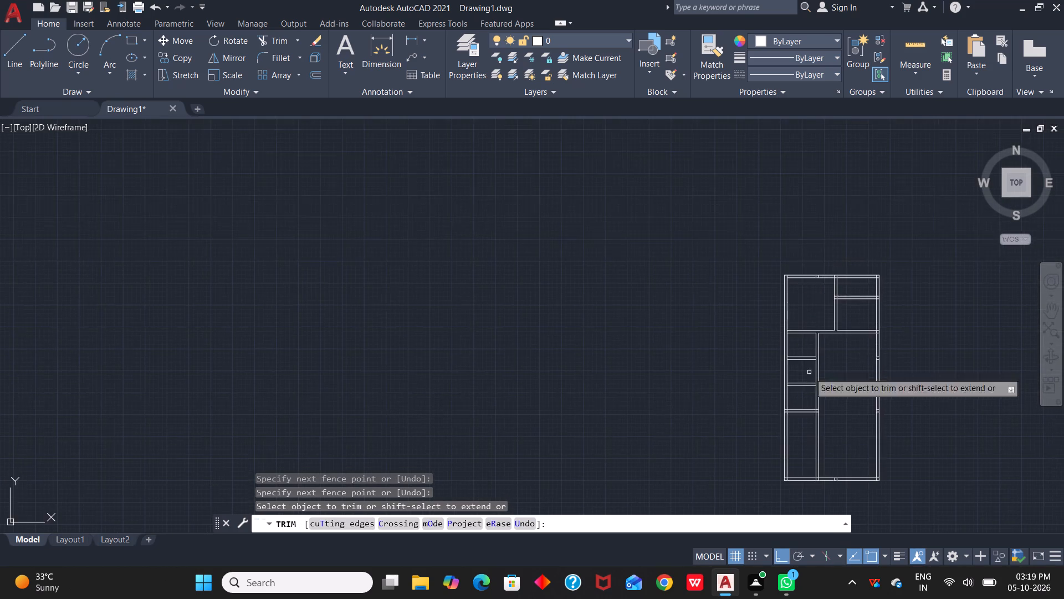
{"action": "scroll", "coordinate": [825, 311], "scroll_direction": "up", "scroll_amount": 2}
{"action": "middle_click_drag", "start_coordinate": [813, 253], "coordinate": [789, 383]}
{"action": "scroll", "coordinate": [782, 372], "scroll_direction": "up", "scroll_amount": 2}
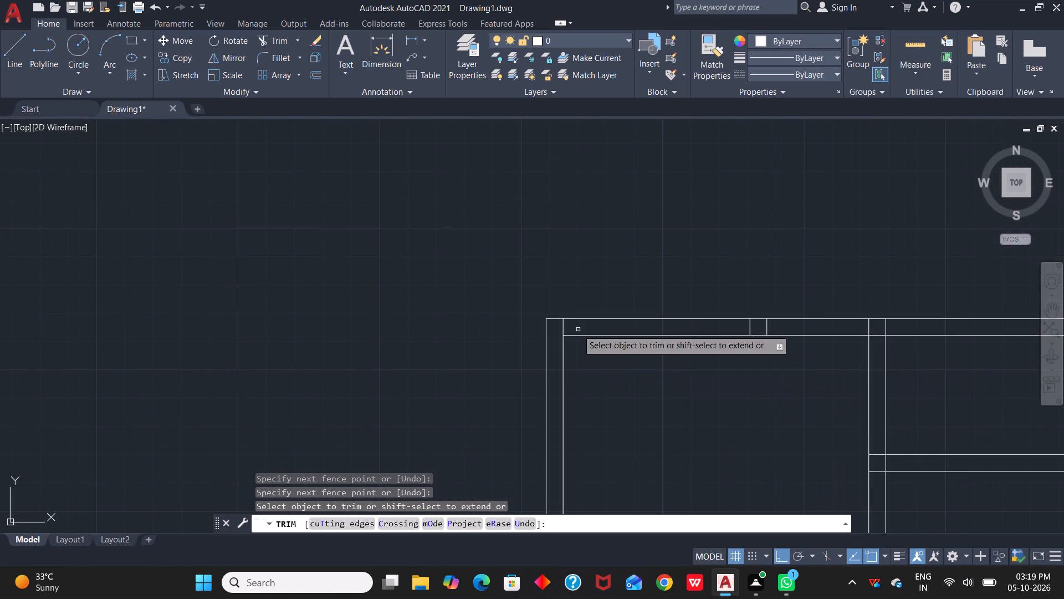
{"action": "left_click", "coordinate": [556, 324]}
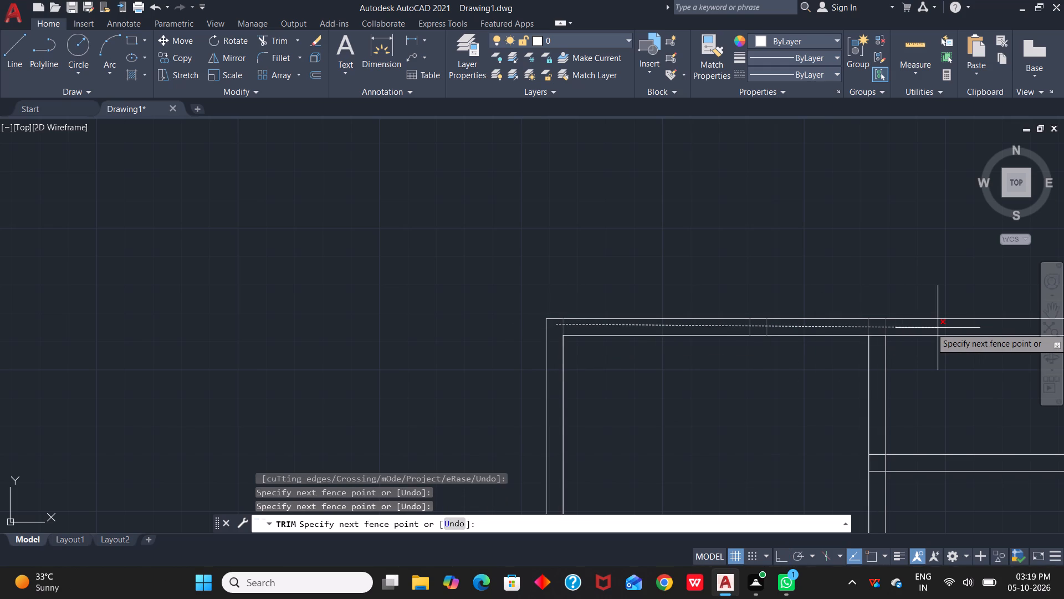
{"action": "scroll", "coordinate": [938, 328], "scroll_direction": "down", "scroll_amount": 1}
{"action": "middle_click_drag", "start_coordinate": [937, 328], "coordinate": [480, 329]}
{"action": "scroll", "coordinate": [914, 328], "scroll_direction": "down", "scroll_amount": 1}
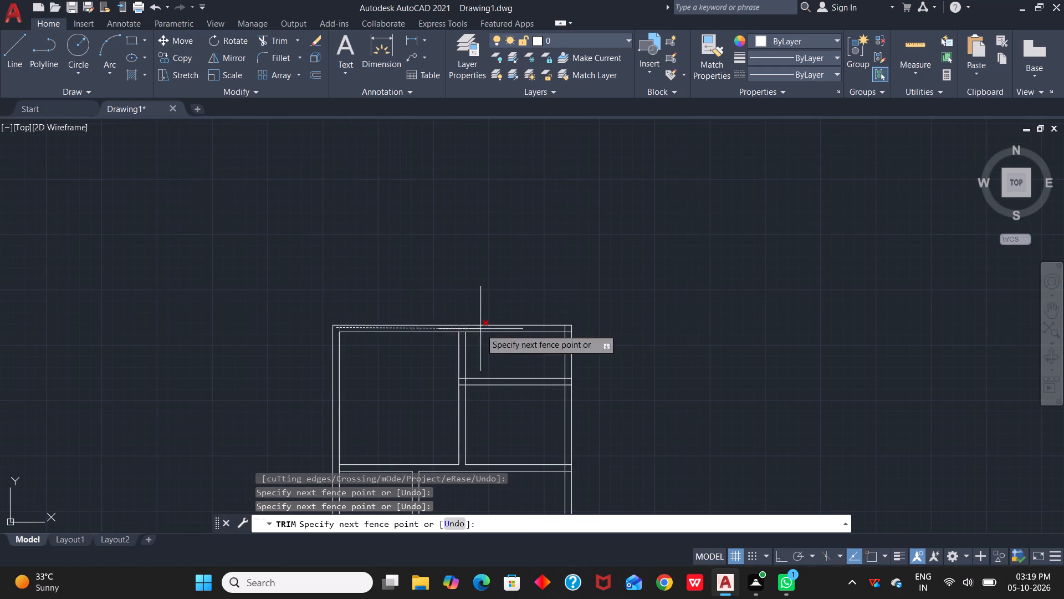
{"action": "scroll", "coordinate": [570, 331], "scroll_direction": "up", "scroll_amount": 4}
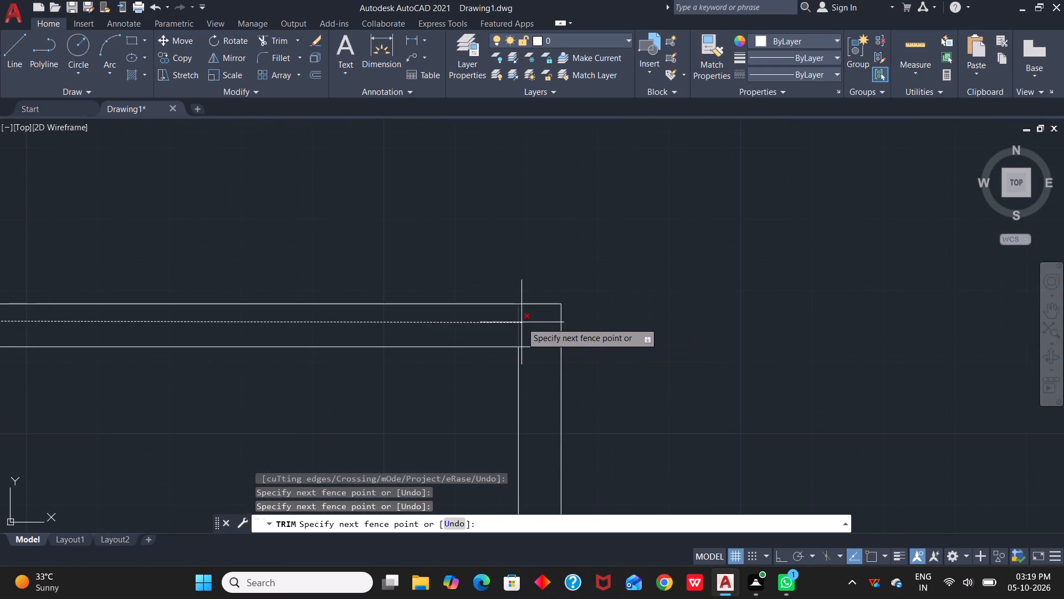
{"action": "left_click", "coordinate": [531, 329]}
{"action": "left_click_drag", "start_coordinate": [538, 328], "coordinate": [545, 358]}
Trim the upper vertical partition's junctions with the top wall's inner line and with the horizontal partition between the upper-right rooms.
{"action": "scroll", "coordinate": [544, 354], "scroll_direction": "down", "scroll_amount": 4}
{"action": "middle_click_drag", "start_coordinate": [465, 377], "coordinate": [465, 377]}
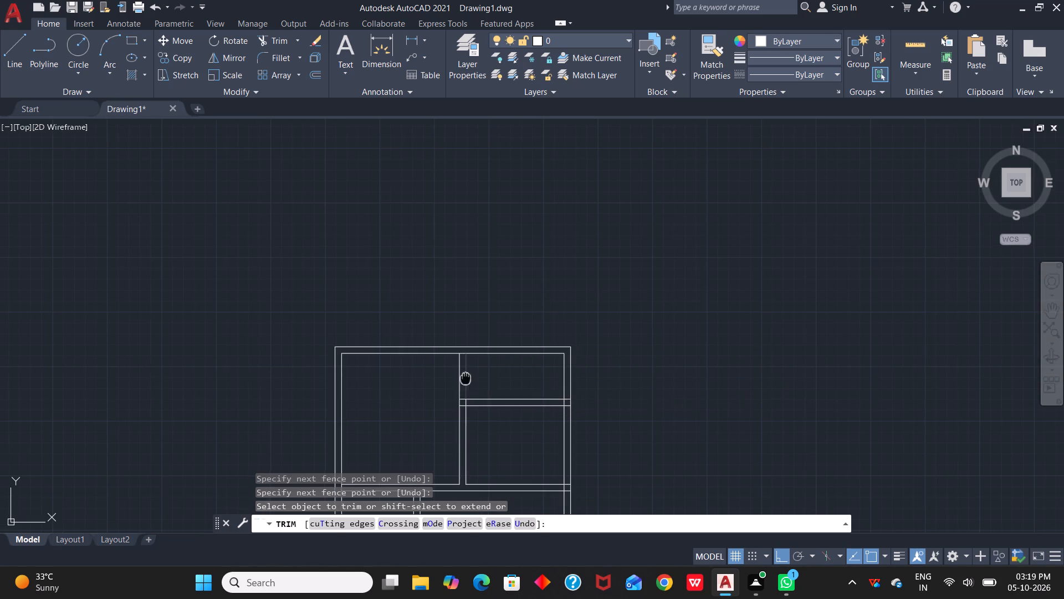
{"action": "middle_click_drag", "start_coordinate": [465, 377], "coordinate": [698, 361]}
{"action": "scroll", "coordinate": [722, 363], "scroll_direction": "up", "scroll_amount": 2}
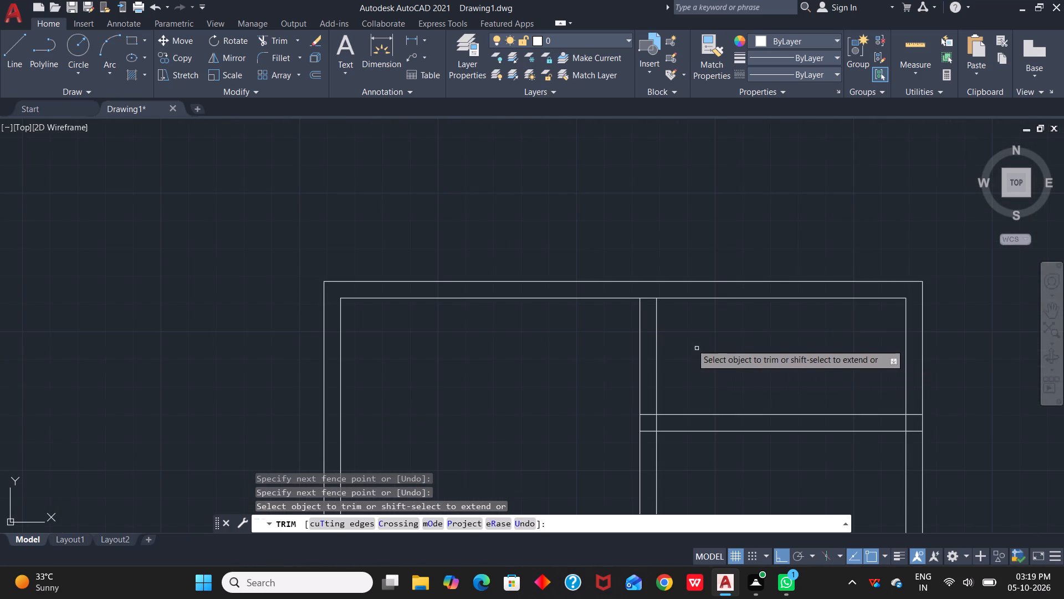
{"action": "left_click", "coordinate": [647, 297]}
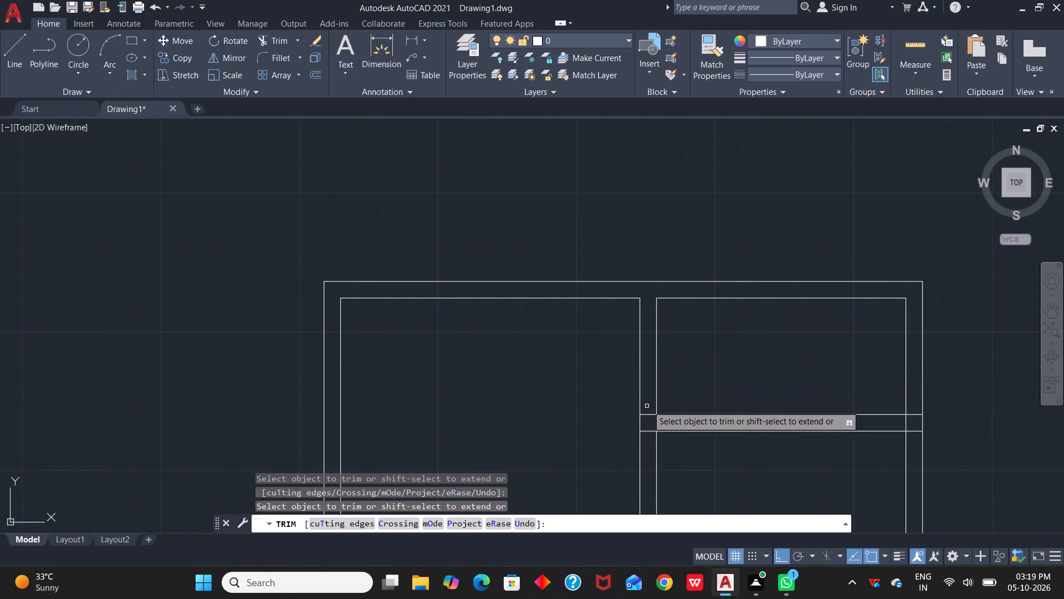
{"action": "left_click", "coordinate": [649, 400]}
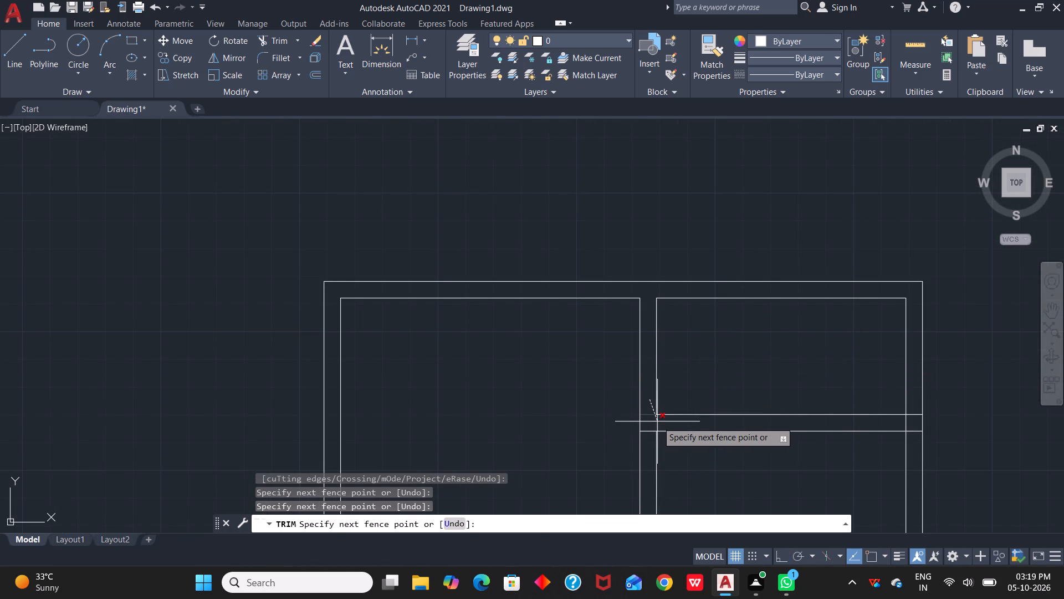
{"action": "left_click", "coordinate": [657, 422]}
{"action": "left_click", "coordinate": [649, 427]}
{"action": "left_click", "coordinate": [650, 433]}
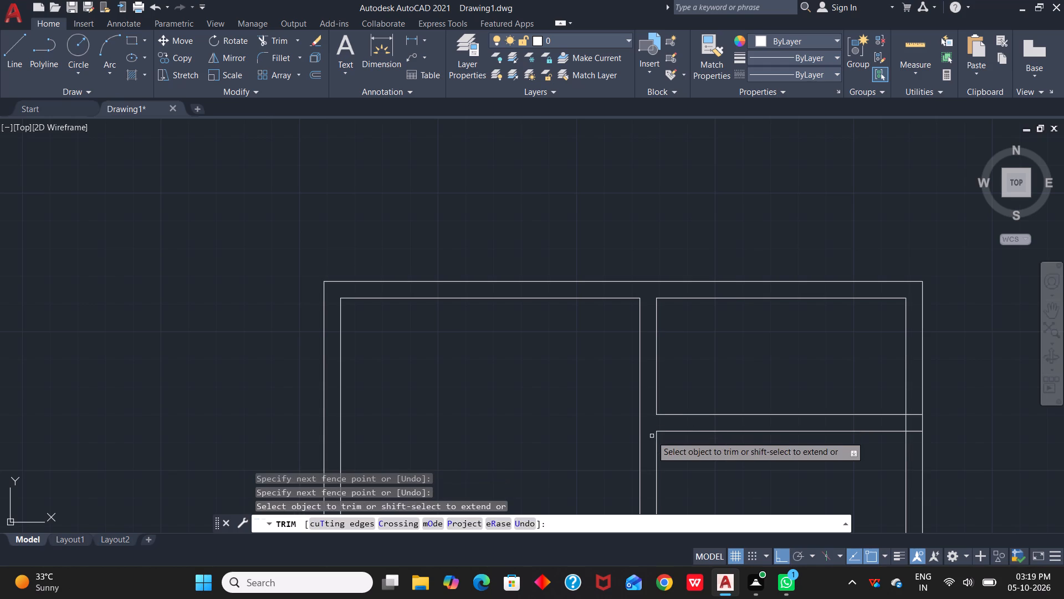
Fence-trim the crossing line pieces inside the right outer wall at the ends of the two upper horizontal partitions.
{"action": "left_click_drag", "start_coordinate": [918, 397], "coordinate": [922, 418]}
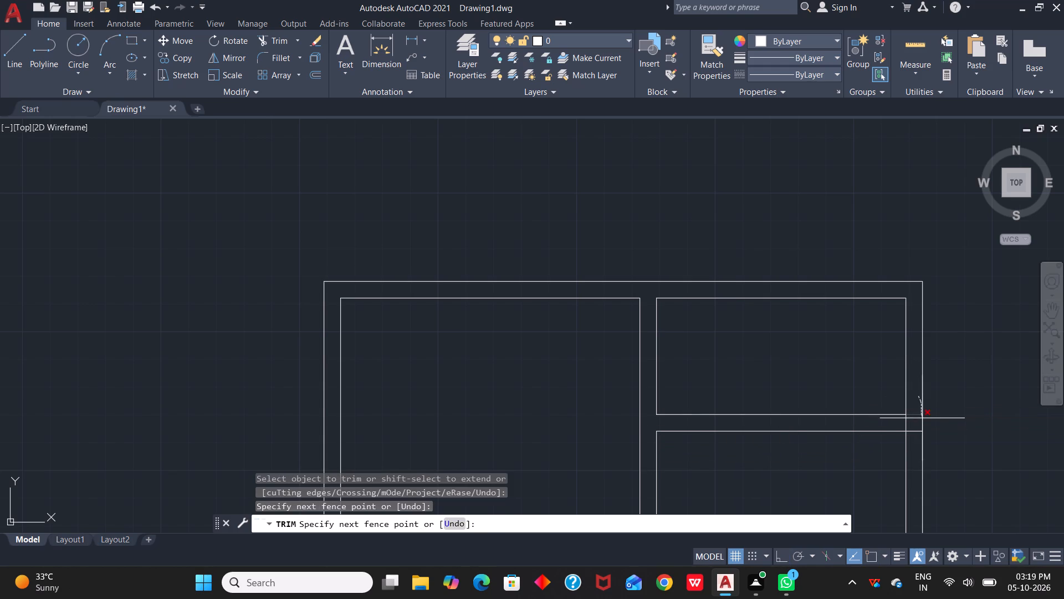
{"action": "left_click_drag", "start_coordinate": [922, 418], "coordinate": [916, 438]}
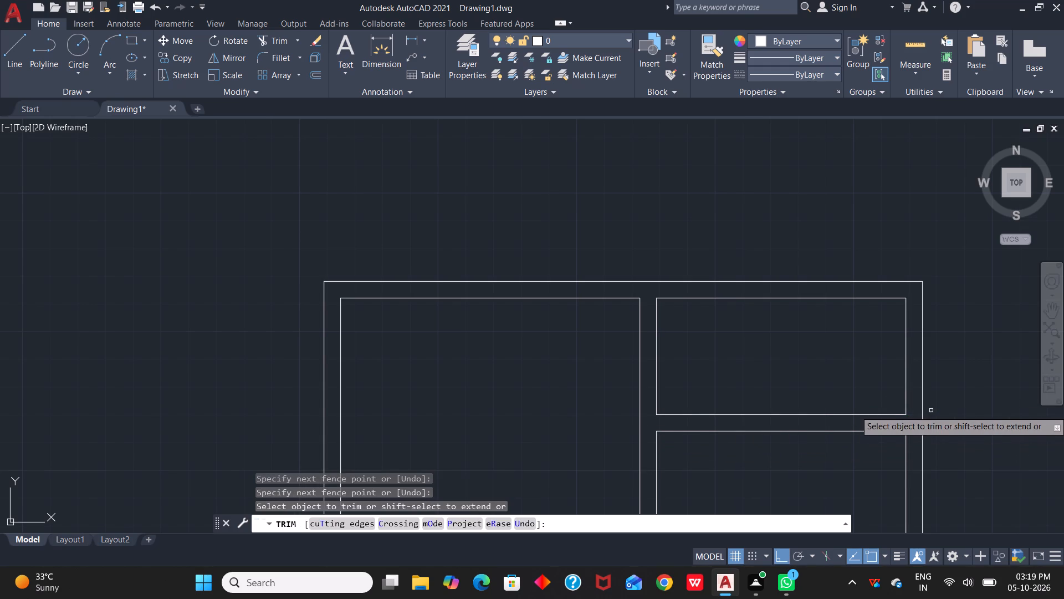
{"action": "scroll", "coordinate": [931, 410], "scroll_direction": "down", "scroll_amount": 2}
{"action": "middle_click_drag", "start_coordinate": [934, 428], "coordinate": [779, 252]}
{"action": "scroll", "coordinate": [754, 343], "scroll_direction": "up", "scroll_amount": 3}
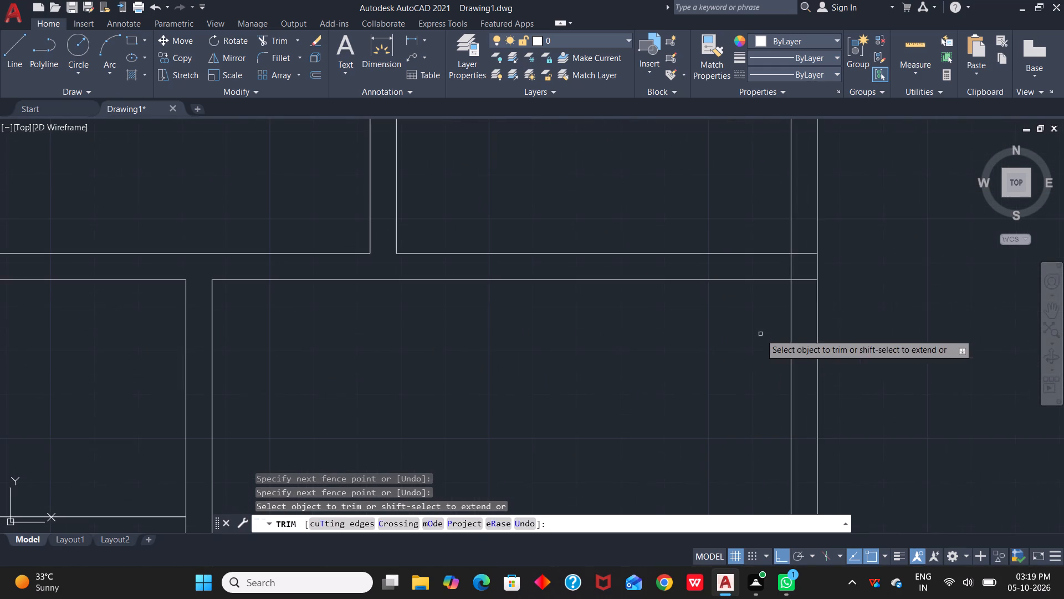
{"action": "left_click", "coordinate": [807, 230]}
{"action": "scroll", "coordinate": [805, 347], "scroll_direction": "down", "scroll_amount": 4}
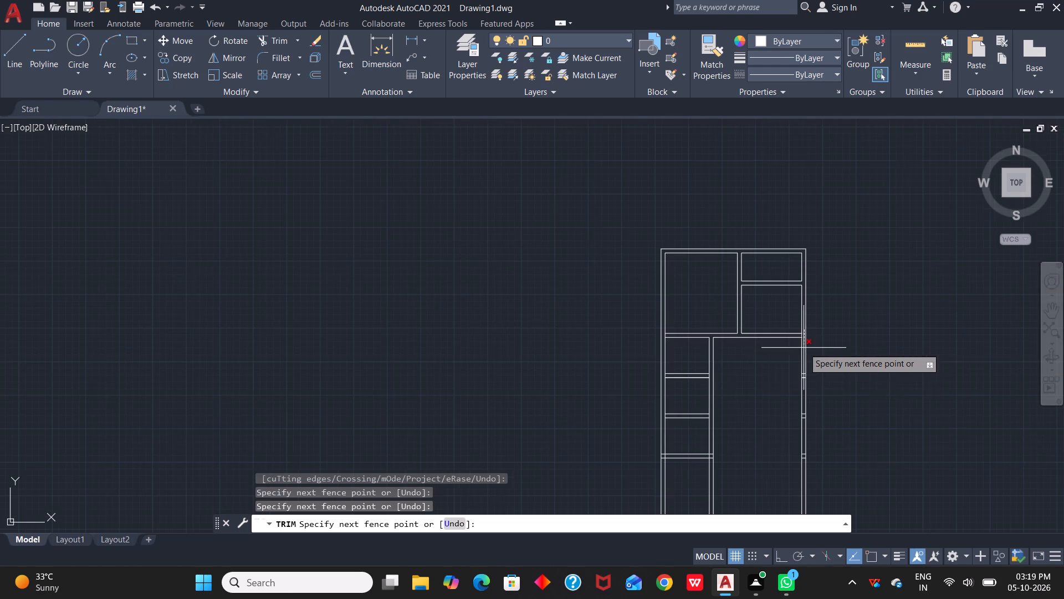
{"action": "left_click", "coordinate": [804, 461]}
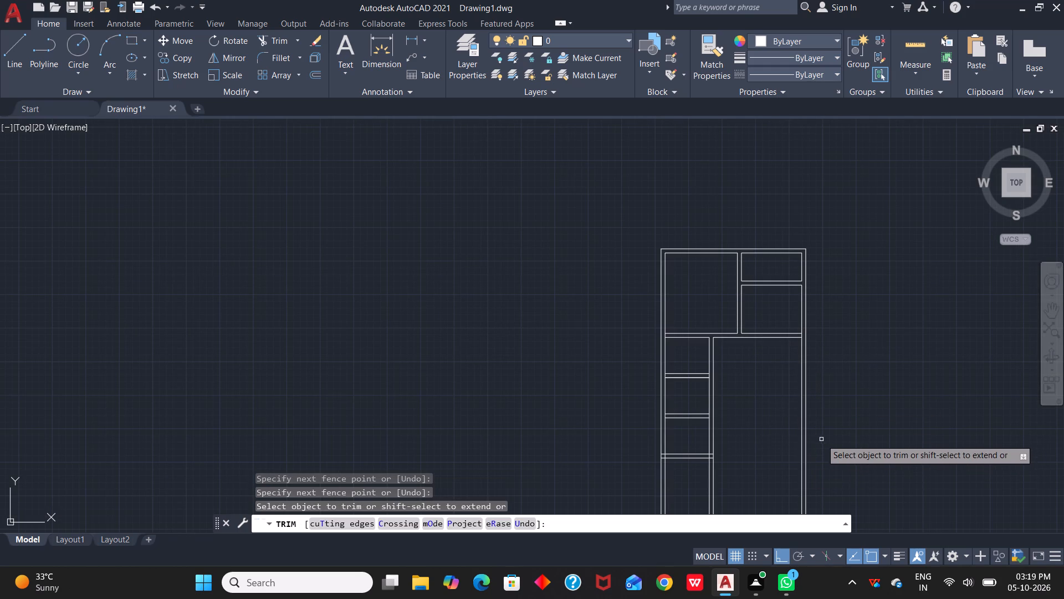
{"action": "scroll", "coordinate": [821, 439], "scroll_direction": "down", "scroll_amount": 1}
{"action": "scroll", "coordinate": [821, 429], "scroll_direction": "up", "scroll_amount": 2}
{"action": "middle_click_drag", "start_coordinate": [821, 422], "coordinate": [821, 374]}
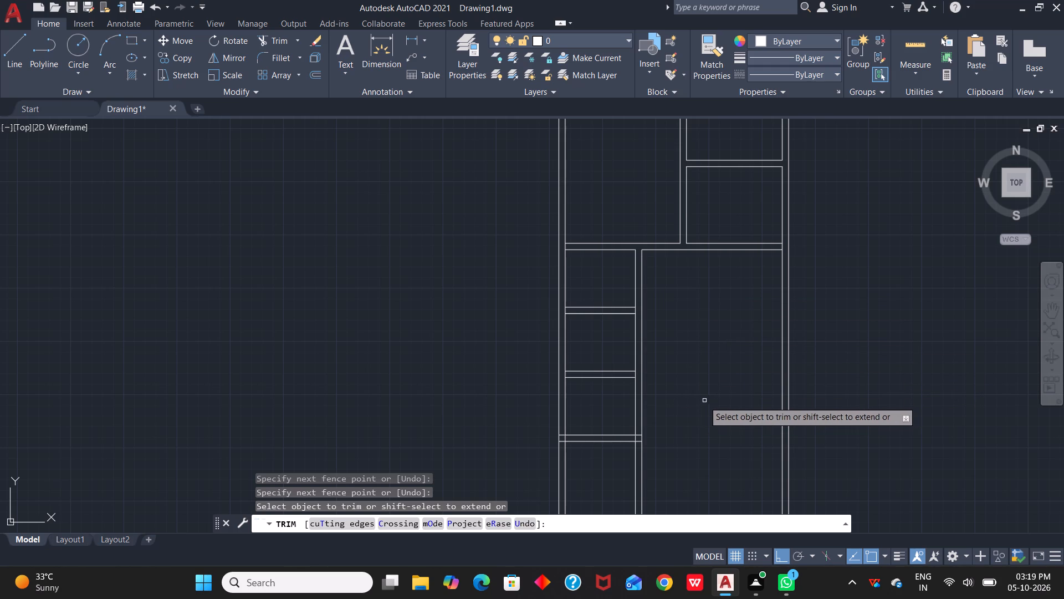
Offset the large right-hand room's top wall line 16' downward, and offset that new line by 6" to form a partition.
{"action": "key", "text": "Escape"}
{"action": "key", "text": "Escape"}
{"action": "type", "text": "o"}
{"action": "key", "text": "space"}
{"action": "type", "text": "16"}
{"action": "key", "text": "apostrophe"}
{"action": "key", "text": "space"}
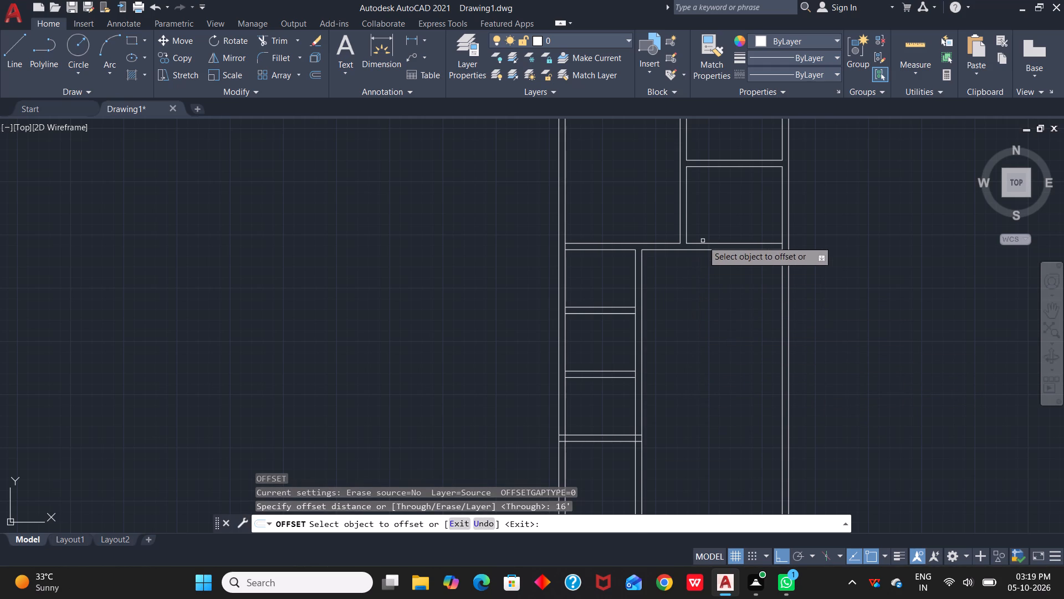
{"action": "left_click", "coordinate": [703, 250]}
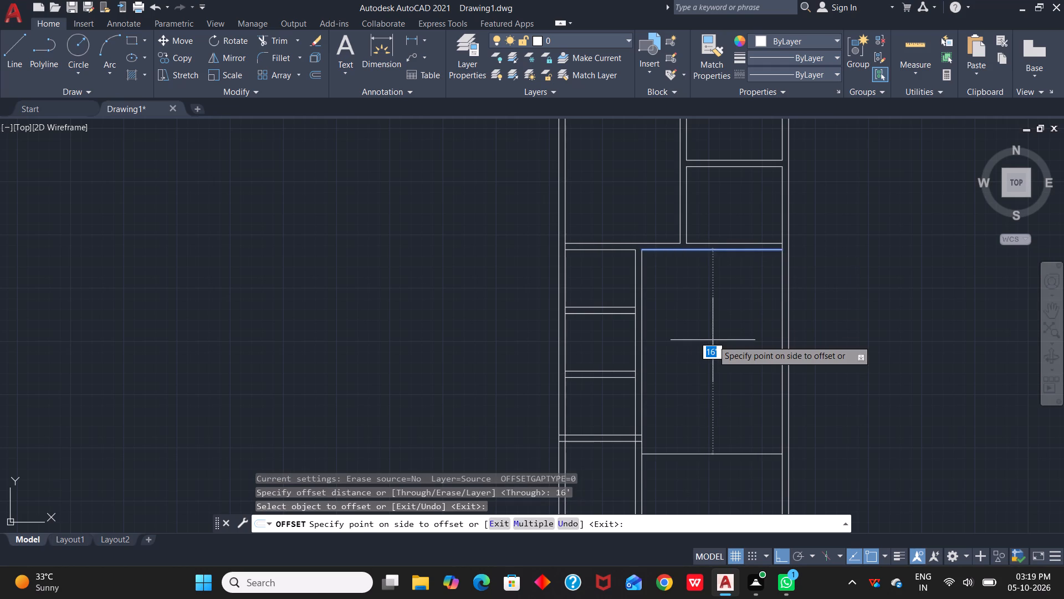
{"action": "left_click", "coordinate": [713, 340]}
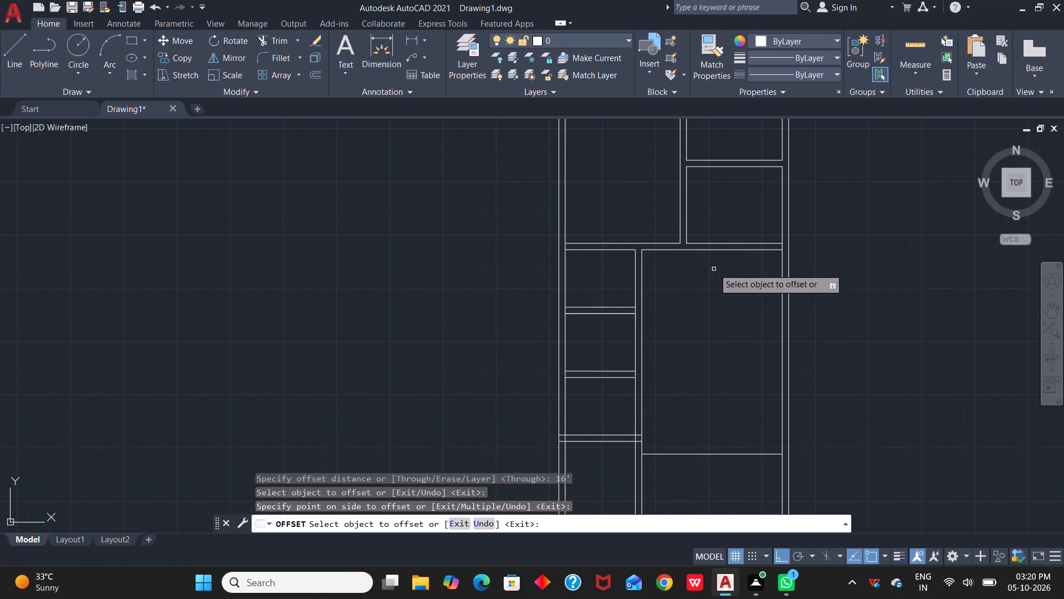
{"action": "left_click", "coordinate": [718, 451]}
{"action": "left_click", "coordinate": [718, 454]}
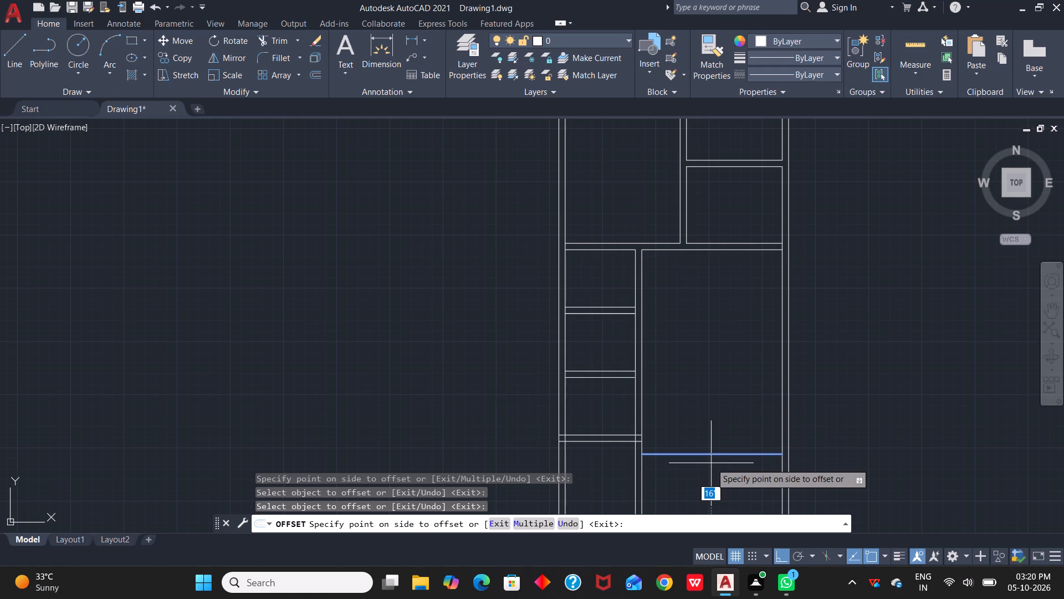
{"action": "key", "text": "6"}
{"action": "type", "text": "\""}
{"action": "key", "text": "space"}
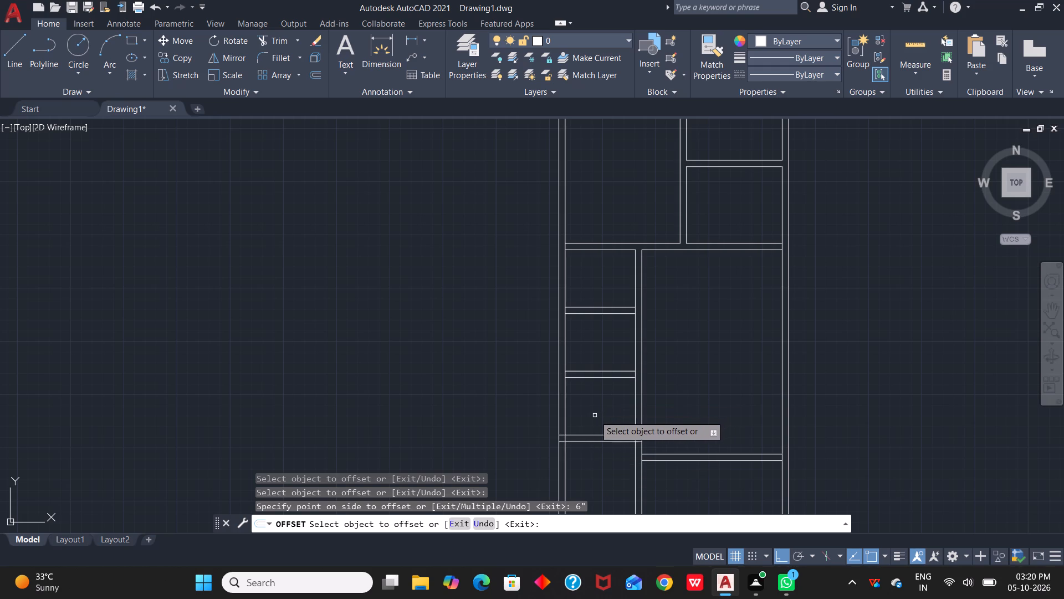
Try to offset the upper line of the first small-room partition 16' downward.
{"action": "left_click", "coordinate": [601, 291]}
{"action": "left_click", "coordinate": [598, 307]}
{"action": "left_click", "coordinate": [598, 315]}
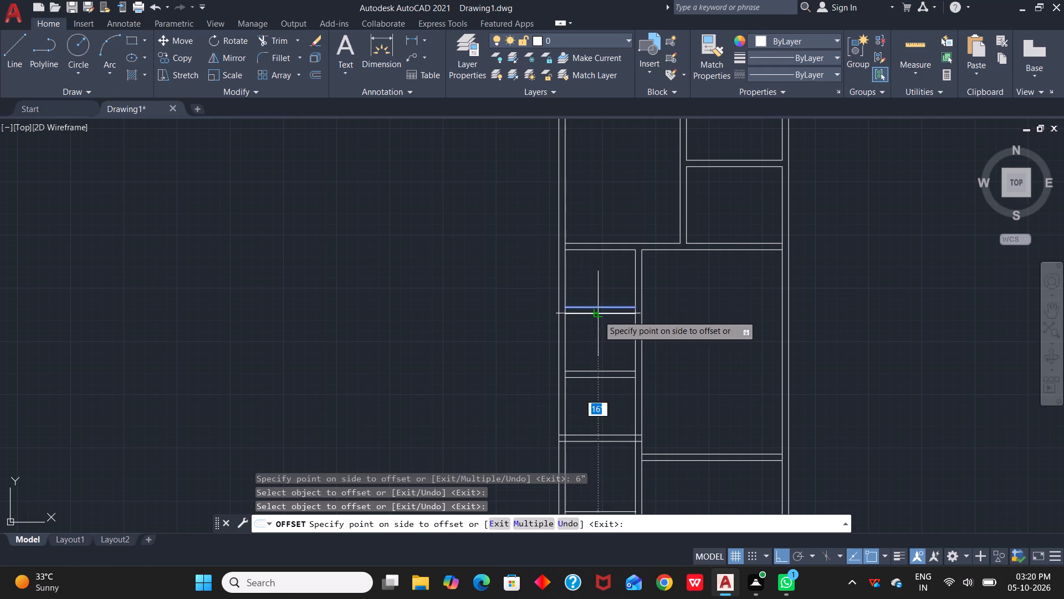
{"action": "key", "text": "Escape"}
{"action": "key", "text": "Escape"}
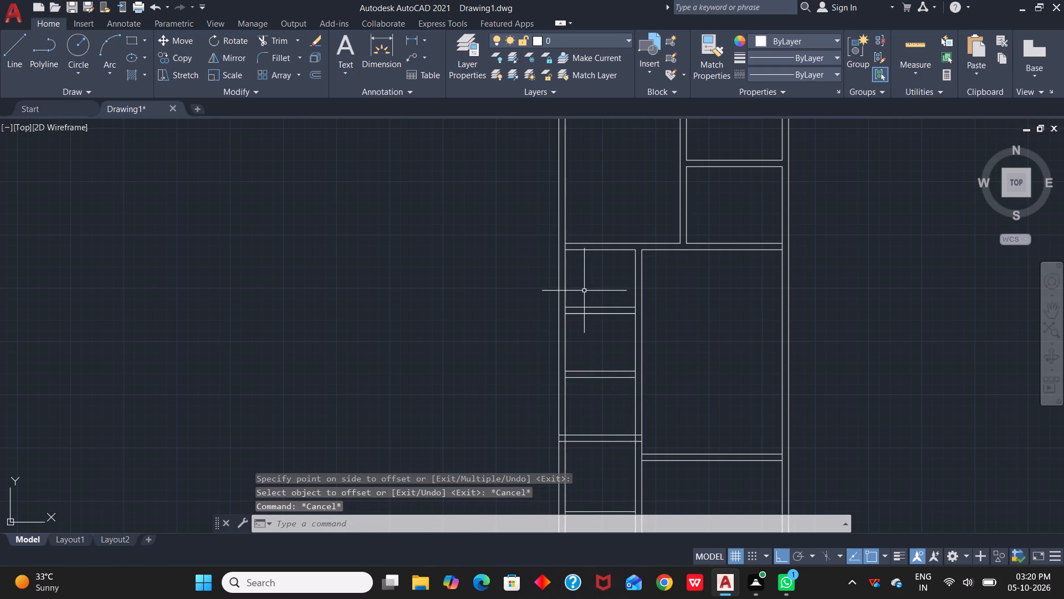
Erase the three existing small-room partitions in the left column.
{"action": "left_click", "coordinate": [611, 455]}
{"action": "left_click", "coordinate": [608, 296]}
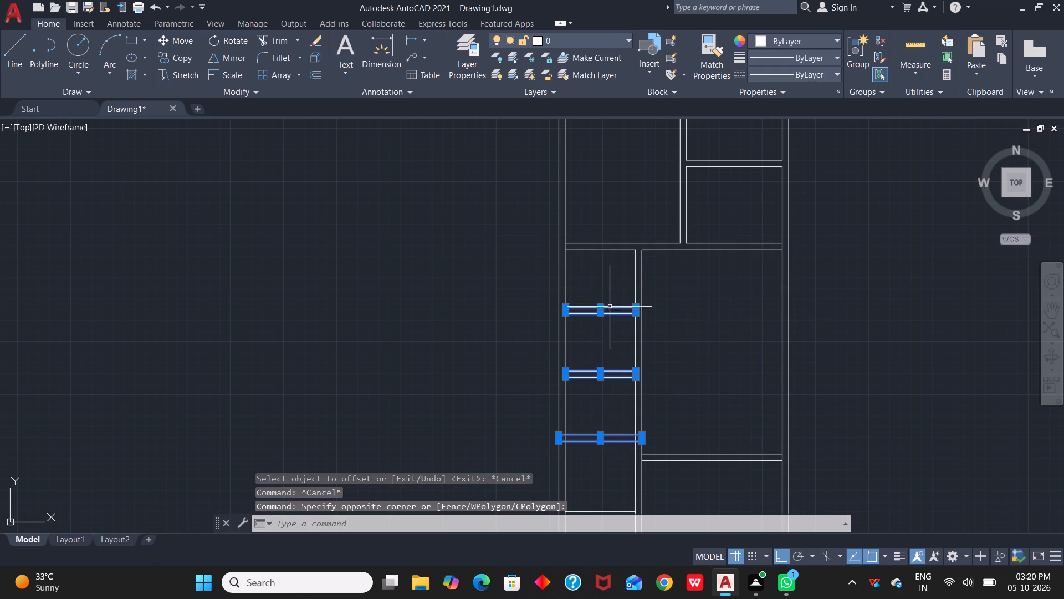
{"action": "key", "text": "Delete"}
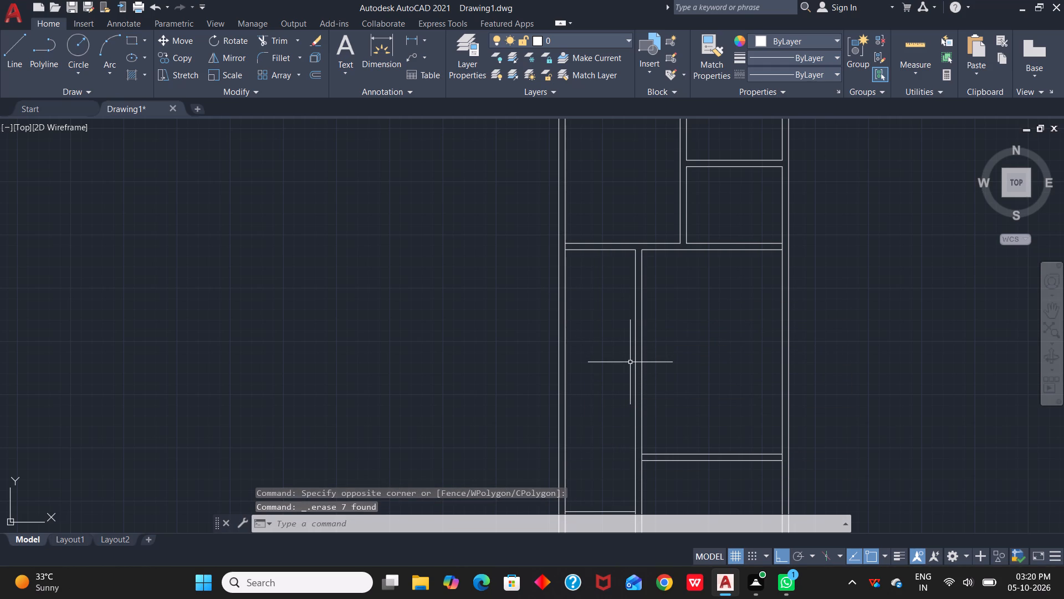
Offset the left column's top wall line 5'6" downward, and offset the new line by 6" to form the first partition.
{"action": "type", "text": "o"}
{"action": "key", "text": "space"}
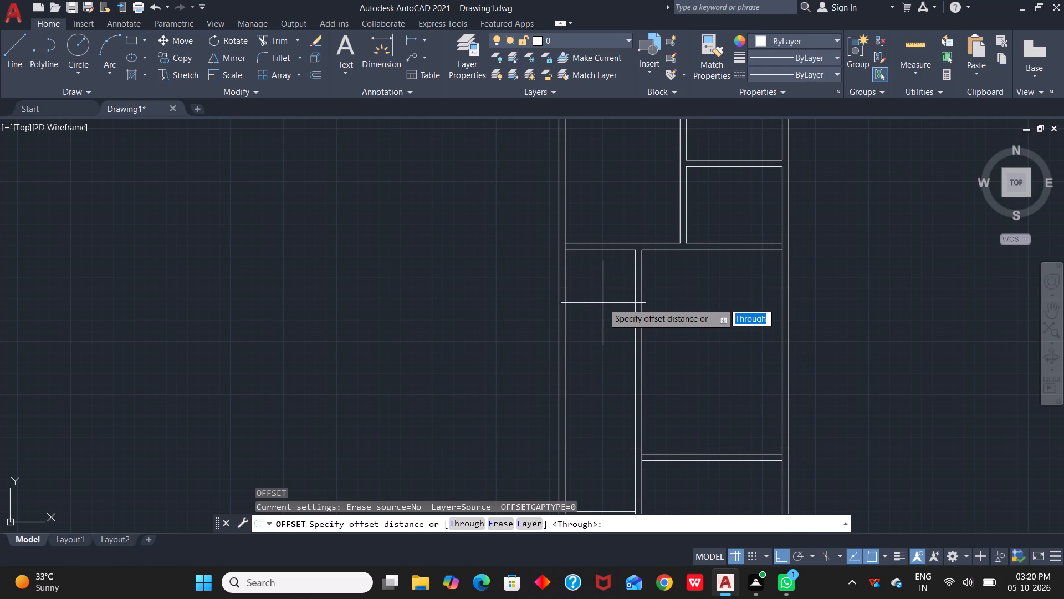
{"action": "type", "text": "5'6\""}
{"action": "key", "text": "space"}
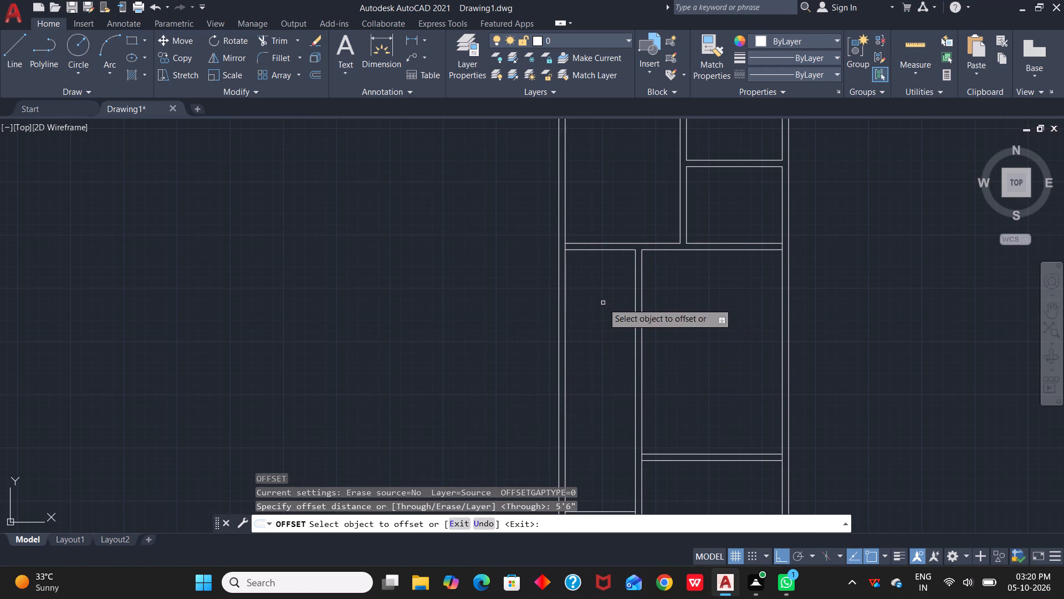
{"action": "left_click", "coordinate": [611, 248]}
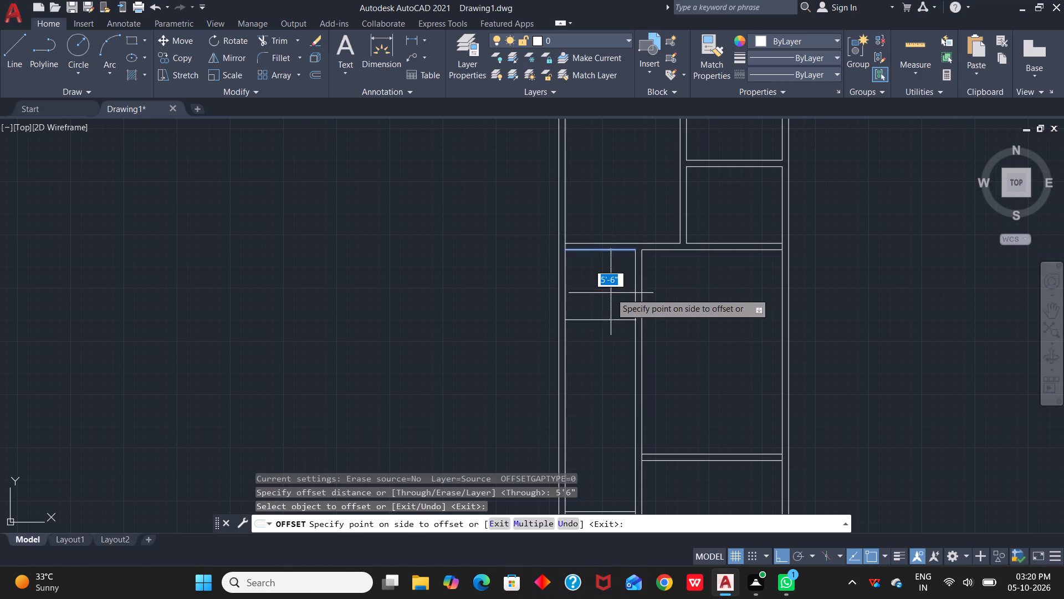
{"action": "left_click", "coordinate": [611, 293]}
{"action": "left_click_drag", "start_coordinate": [603, 319], "coordinate": [603, 326]}
{"action": "type", "text": "6\""}
{"action": "key", "text": "space"}
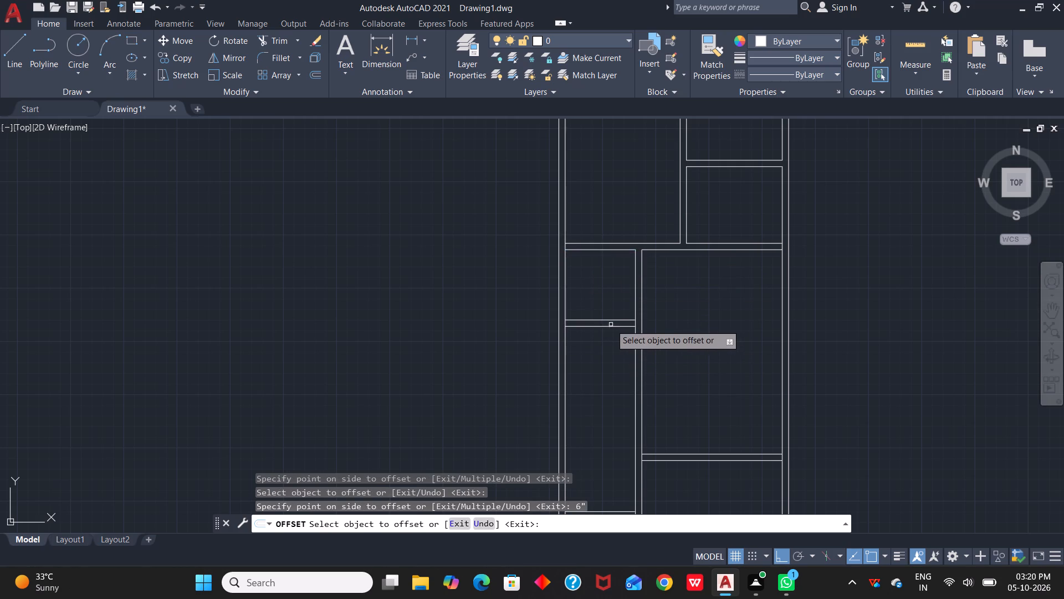
Offset the first small-room partition's lower line 4'6" downward, and offset the new line by 6" to form the second partition.
{"action": "left_click", "coordinate": [610, 327]}
{"action": "type", "text": "4'6\""}
{"action": "key", "text": "space"}
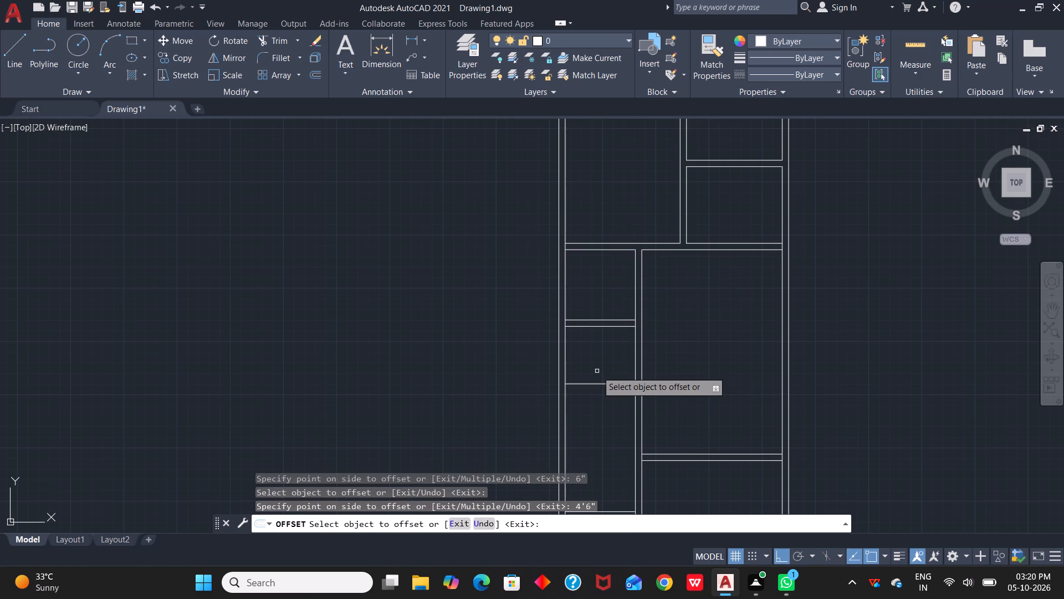
{"action": "left_click", "coordinate": [600, 385]}
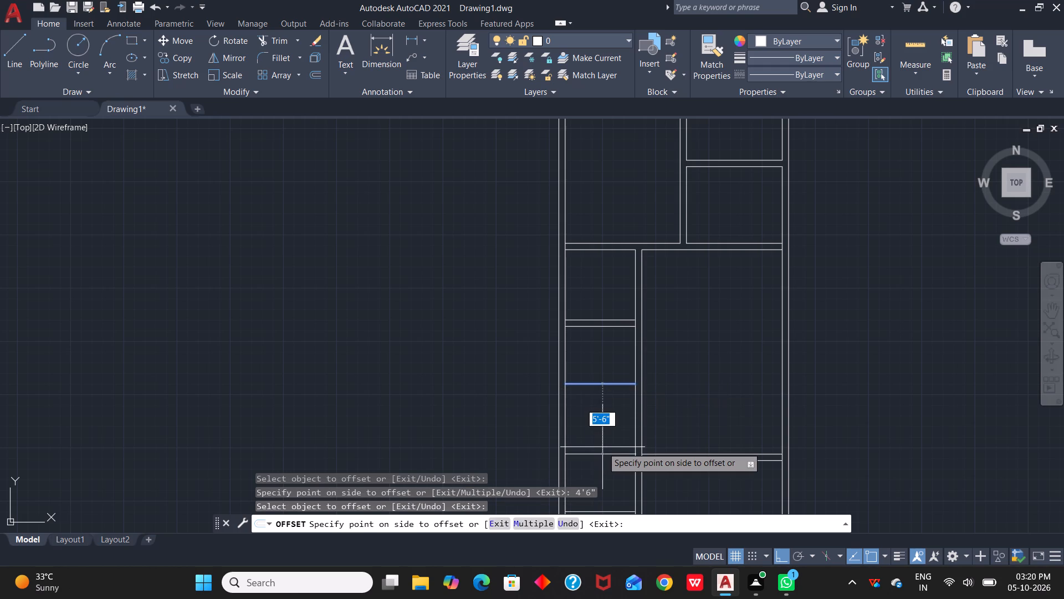
{"action": "type", "text": "6\""}
{"action": "key", "text": "space"}
Offset the second small-room partition's lower line 5'6" downward, and offset the new line by 6" to form the third partition.
{"action": "left_click", "coordinate": [598, 389]}
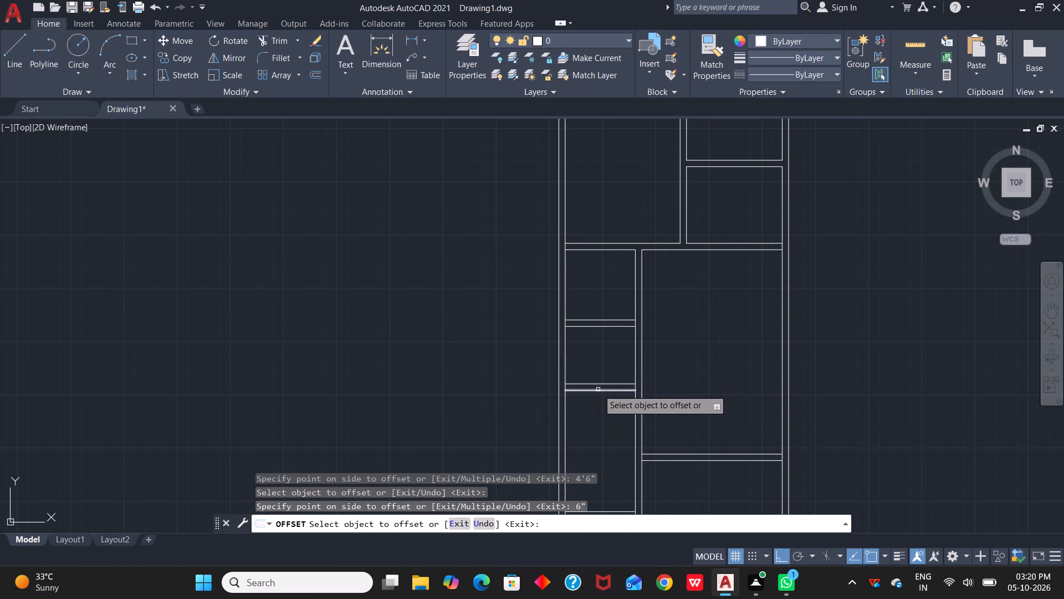
{"action": "left_click", "coordinate": [601, 428]}
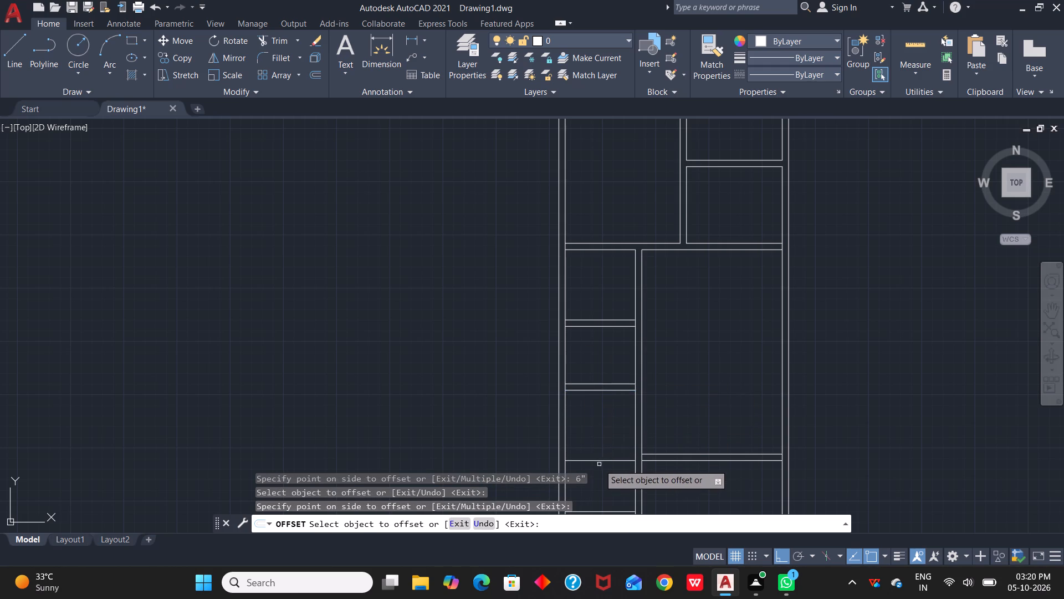
{"action": "left_click", "coordinate": [605, 462]}
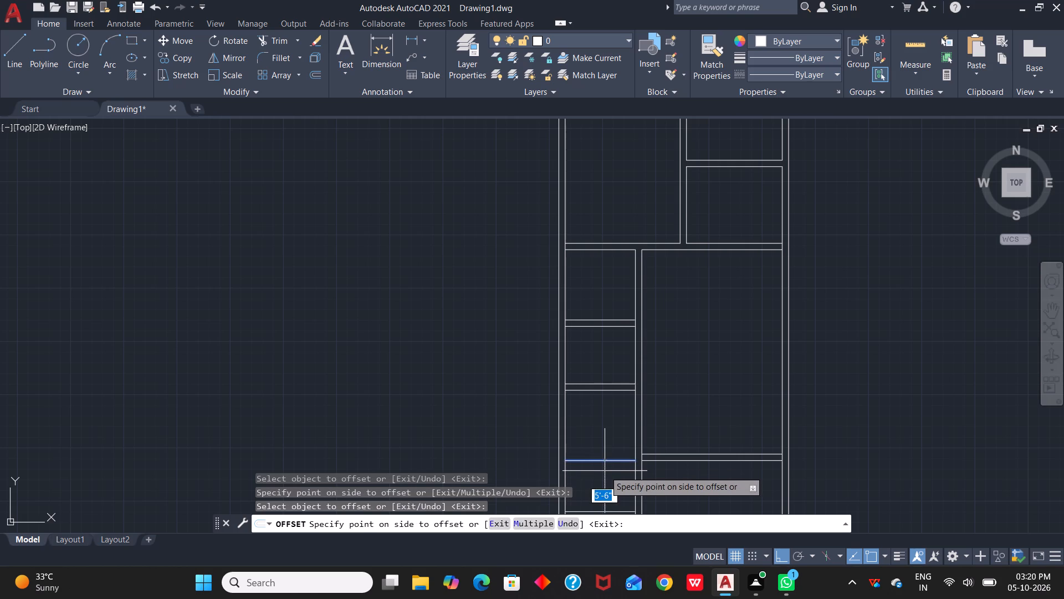
{"action": "type", "text": "6\""}
{"action": "key", "text": "space"}
Erase the stray single horizontal line below the third small-room partition in the left column.
{"action": "scroll", "coordinate": [619, 482], "scroll_direction": "down", "scroll_amount": 1}
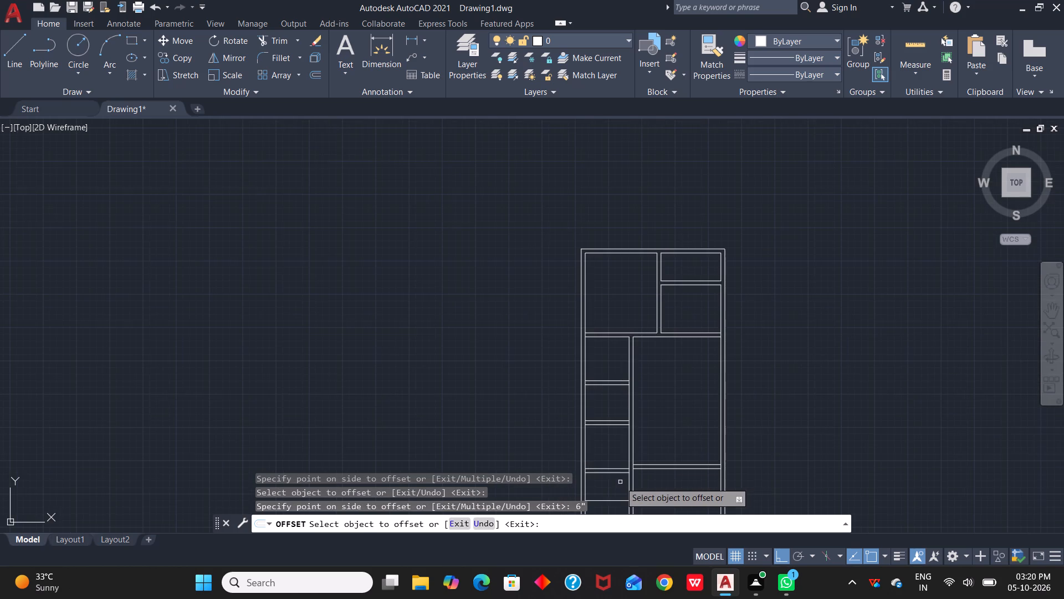
{"action": "middle_click_drag", "start_coordinate": [653, 486], "coordinate": [676, 361]}
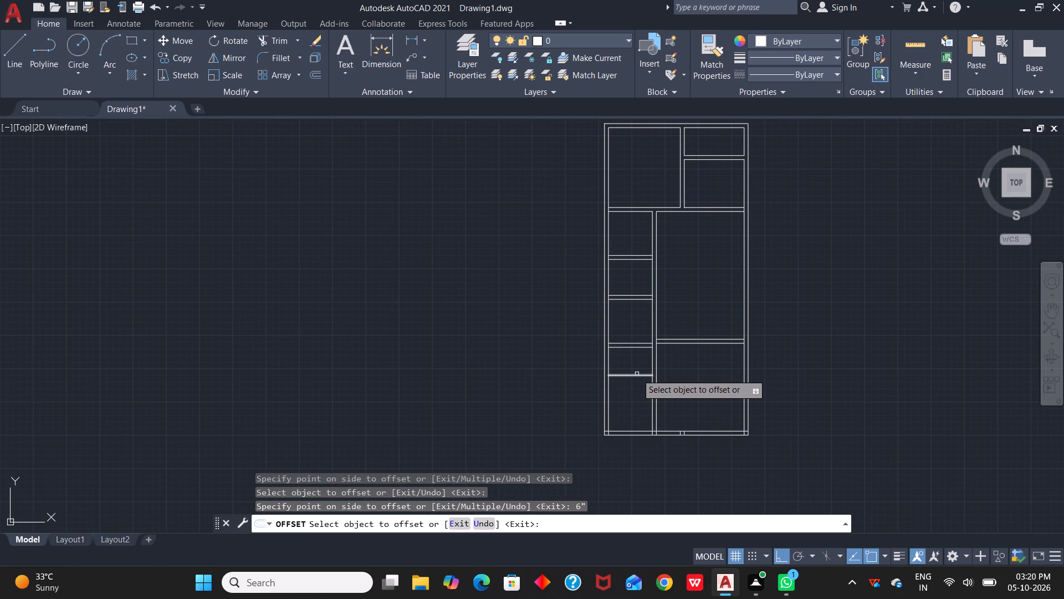
{"action": "left_click", "coordinate": [637, 374]}
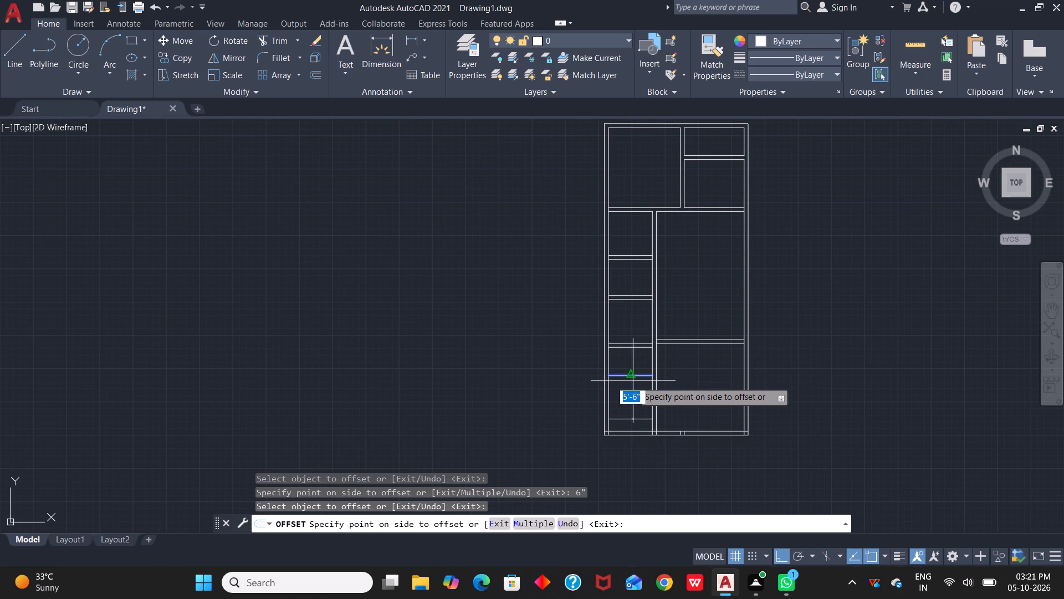
{"action": "key", "text": "Delete"}
{"action": "key", "text": "Delete"}
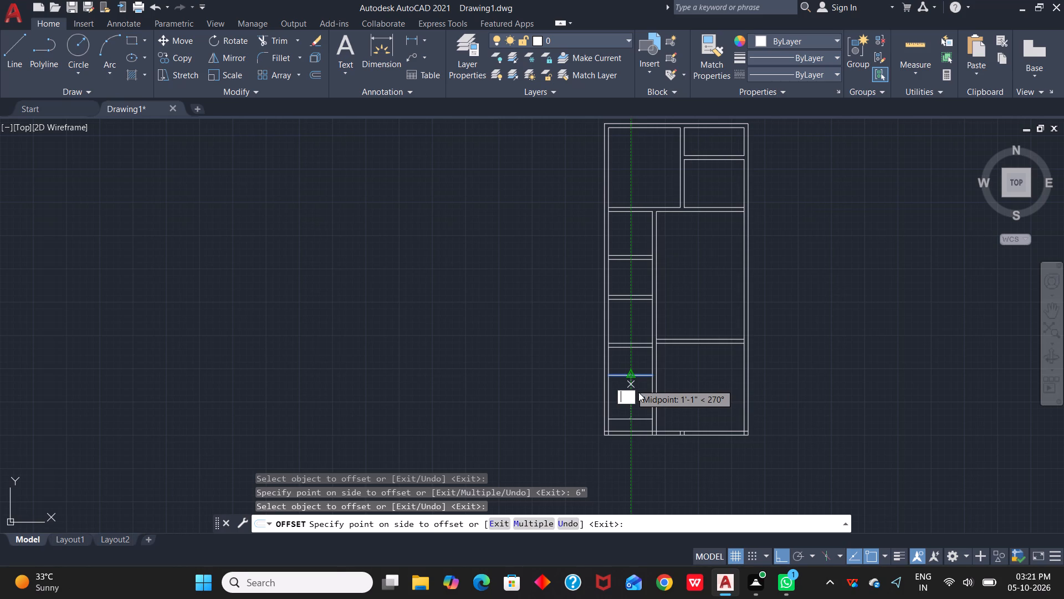
{"action": "key", "text": "Escape"}
{"action": "left_click", "coordinate": [632, 375]}
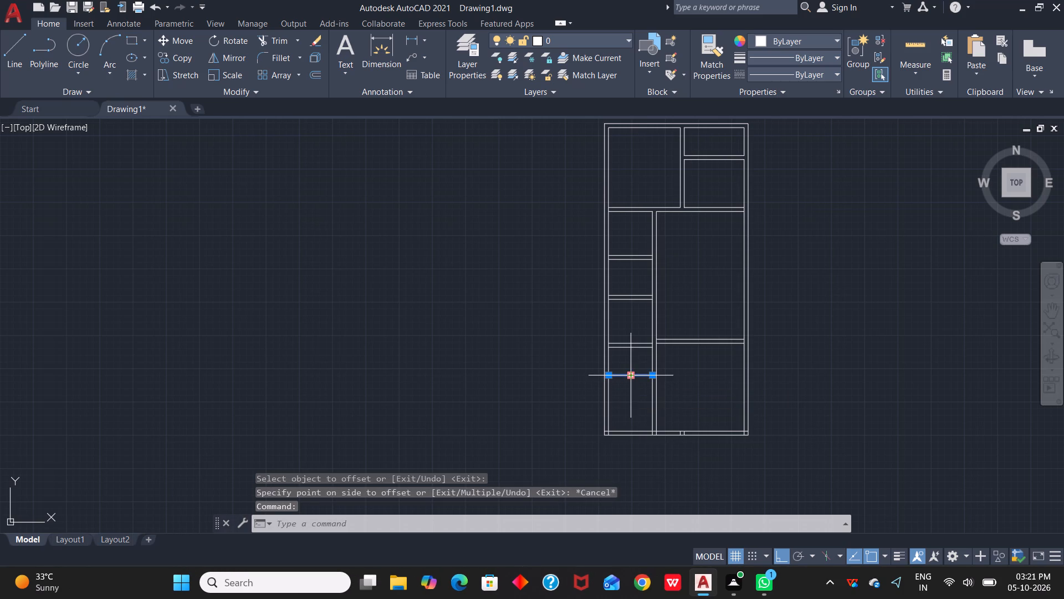
{"action": "key", "text": "Delete"}
Erase the two horizontal partition lines between the central vertical wall and the east outer wall in the large right-hand area.
{"action": "scroll", "coordinate": [646, 364], "scroll_direction": "up", "scroll_amount": 4}
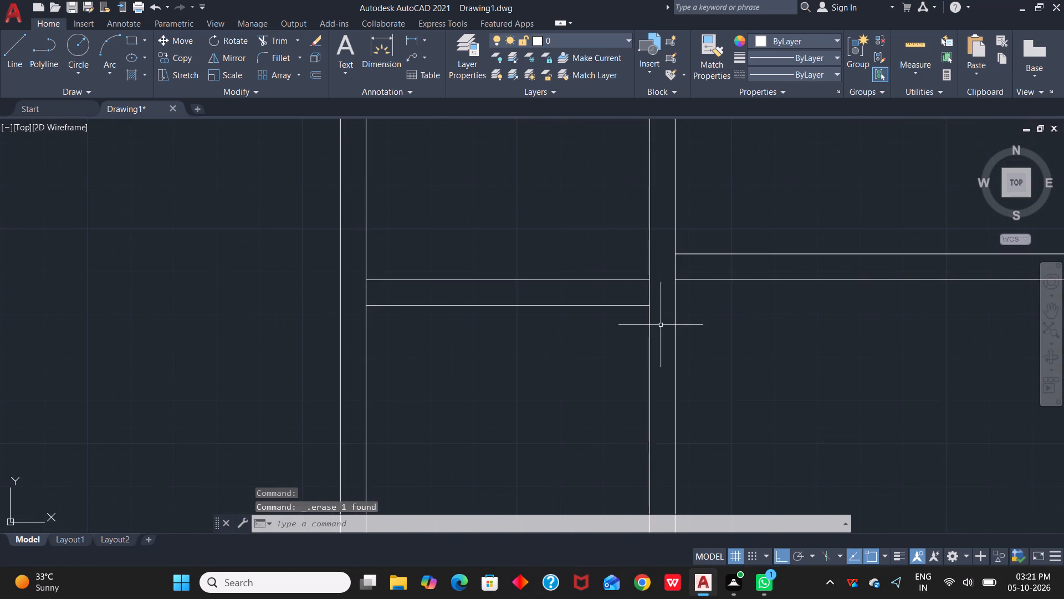
{"action": "middle_click_drag", "start_coordinate": [666, 324], "coordinate": [654, 387]}
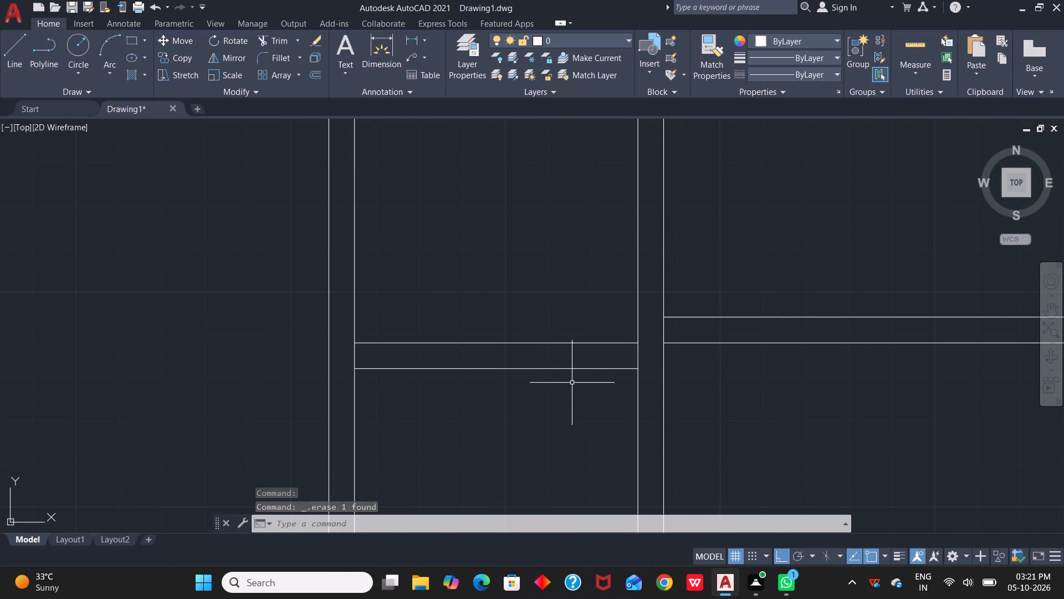
{"action": "key", "text": "Escape"}
{"action": "key", "text": "Escape"}
{"action": "scroll", "coordinate": [526, 384], "scroll_direction": "down", "scroll_amount": 3}
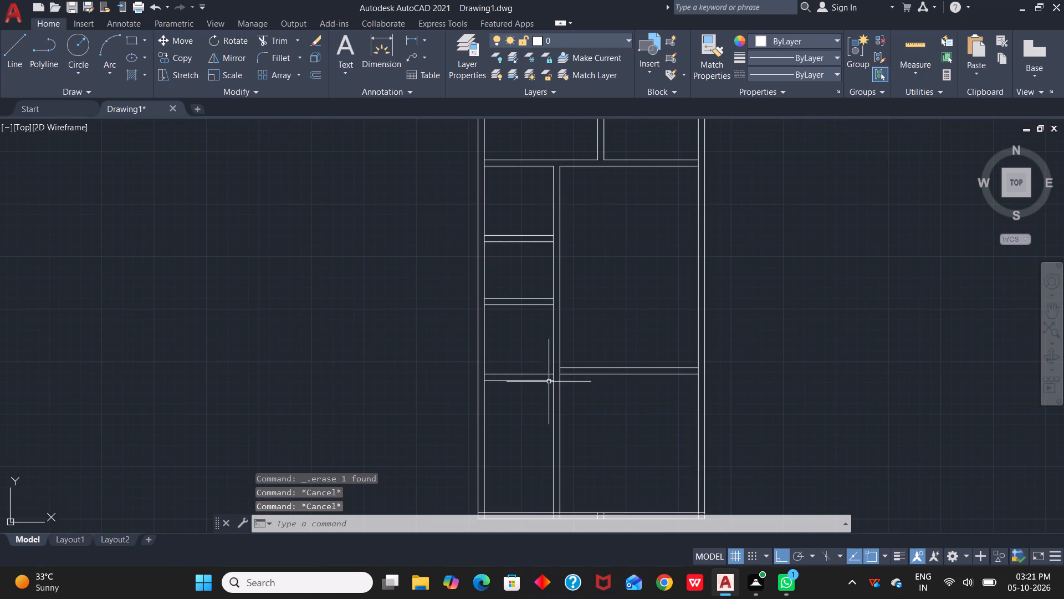
{"action": "scroll", "coordinate": [559, 380], "scroll_direction": "up", "scroll_amount": 3}
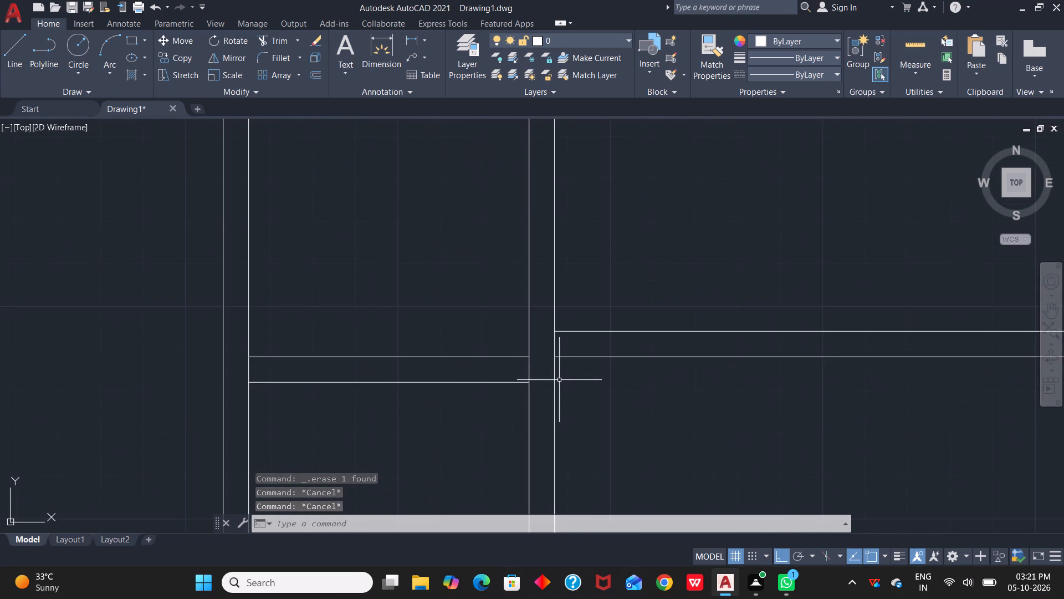
{"action": "left_click", "coordinate": [650, 315]}
{"action": "left_click", "coordinate": [685, 384]}
{"action": "left_click_drag", "start_coordinate": [731, 375], "coordinate": [716, 333]}
{"action": "left_click", "coordinate": [689, 312]}
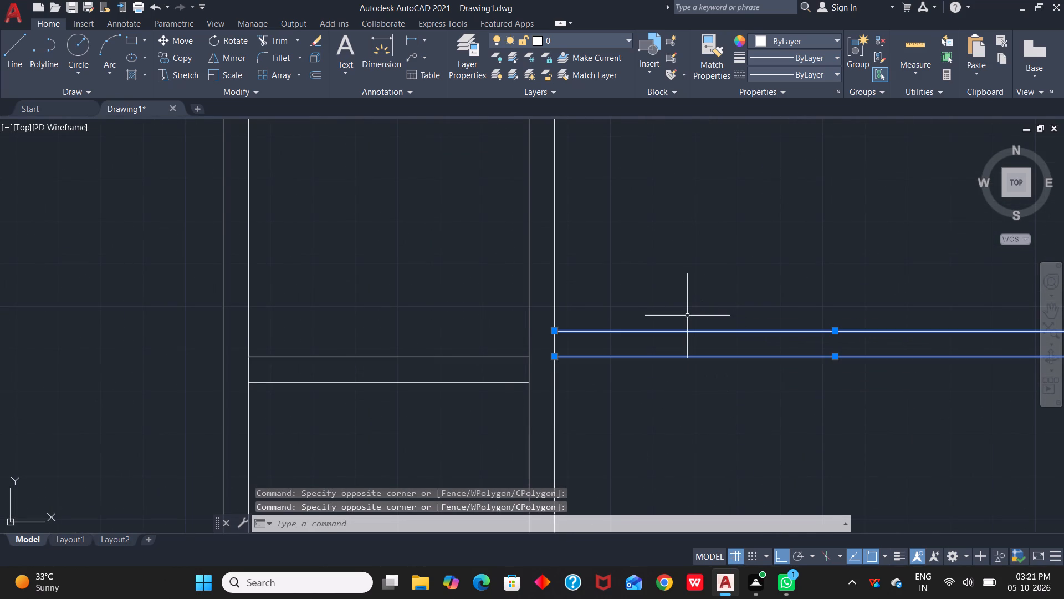
{"action": "key", "text": "Delete"}
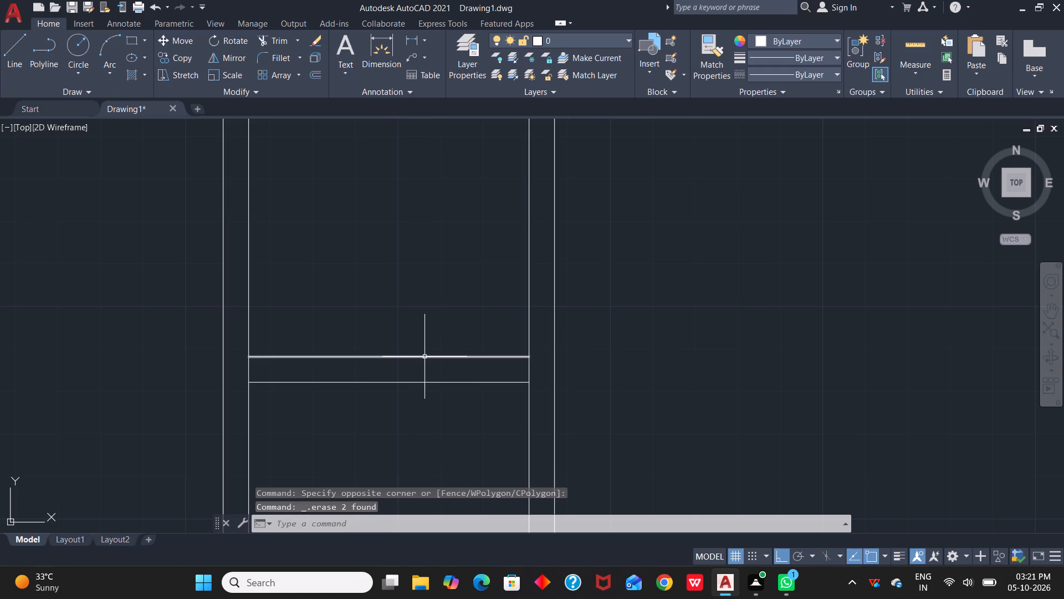
Stretch the third small-room partition's upper line horizontally by 11'-6" to meet the east outer wall's inner line.
{"action": "left_click", "coordinate": [424, 356]}
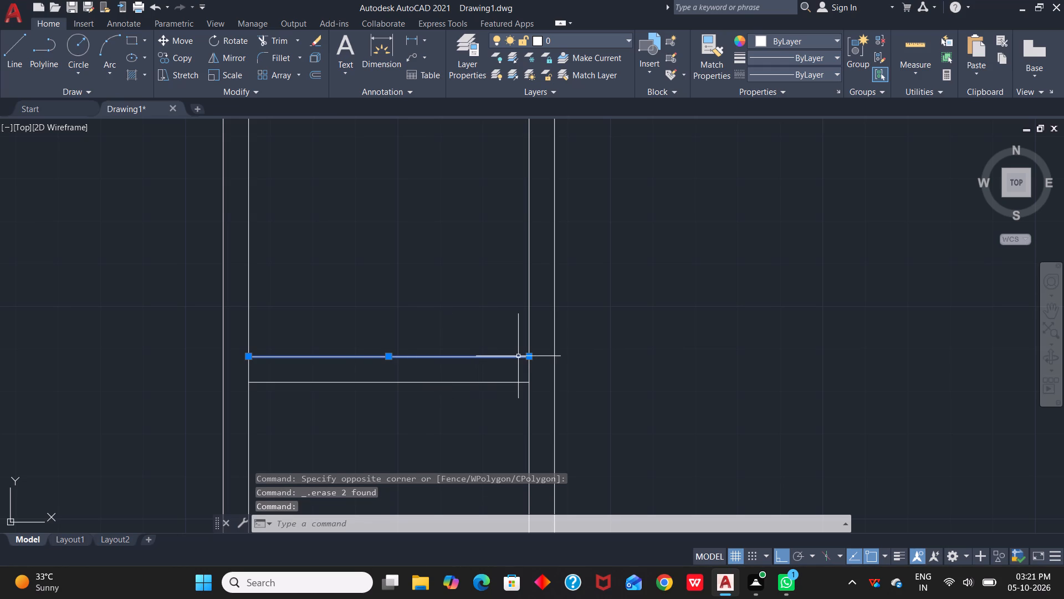
{"action": "left_click_drag", "start_coordinate": [529, 357], "coordinate": [655, 356]}
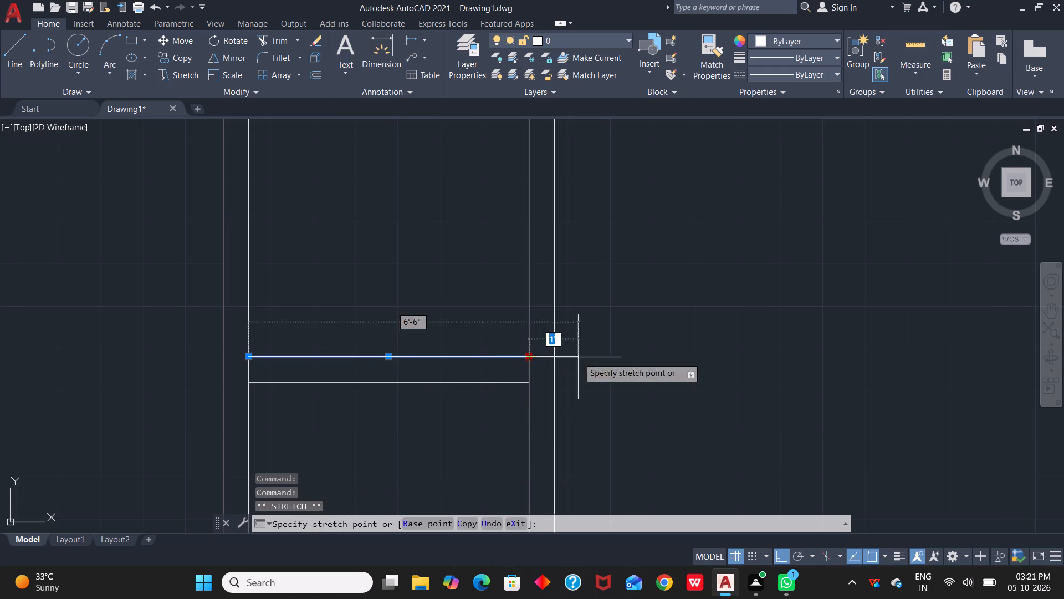
{"action": "left_click_drag", "start_coordinate": [655, 356], "coordinate": [745, 356]}
{"action": "scroll", "coordinate": [944, 363], "scroll_direction": "down", "scroll_amount": 2}
{"action": "middle_click_drag", "start_coordinate": [945, 363], "coordinate": [598, 394]}
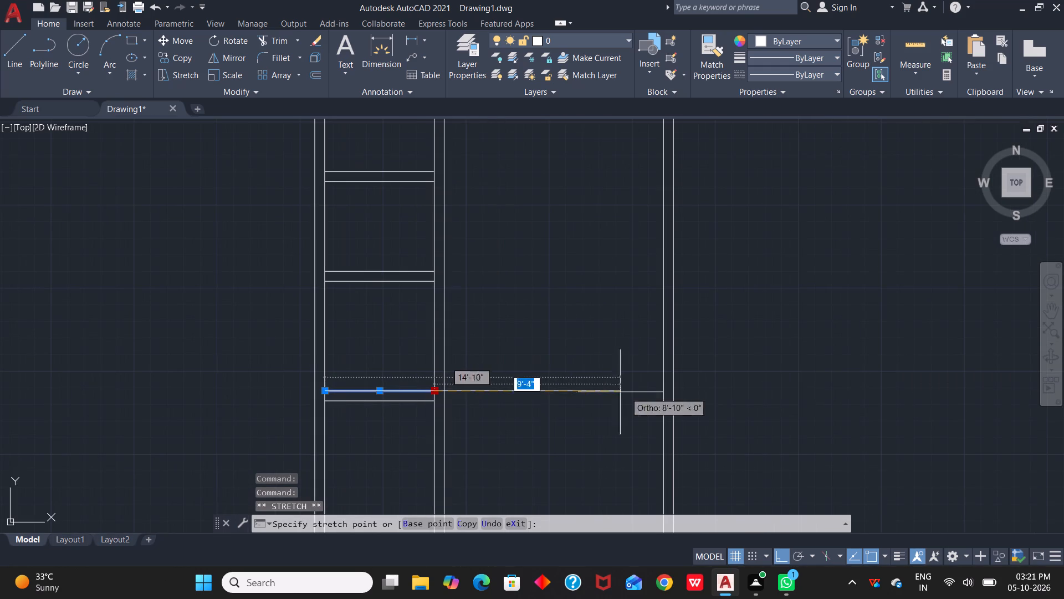
{"action": "scroll", "coordinate": [656, 394], "scroll_direction": "up", "scroll_amount": 4}
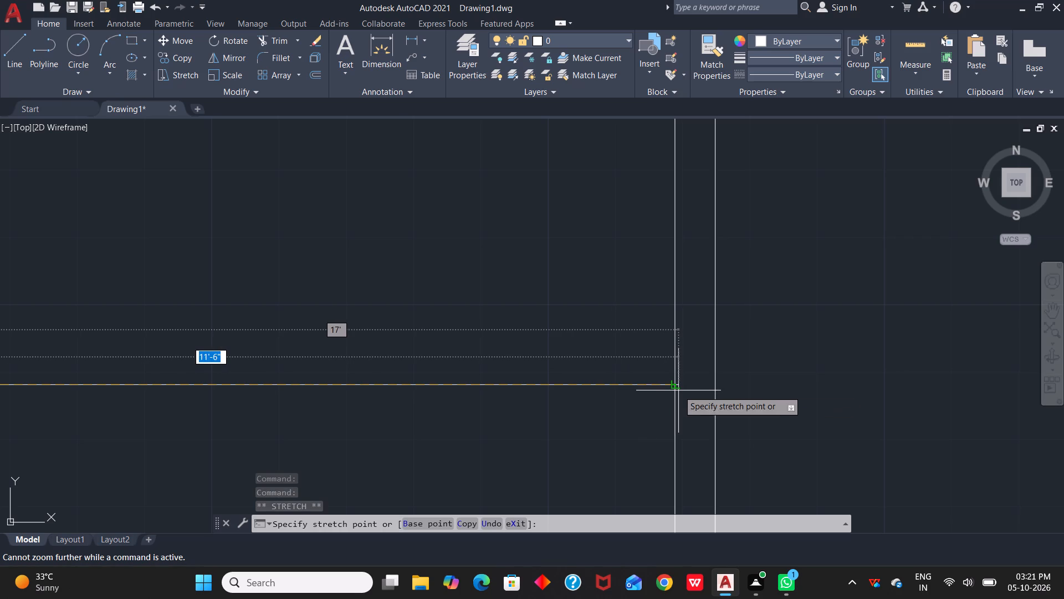
{"action": "key", "text": "F8"}
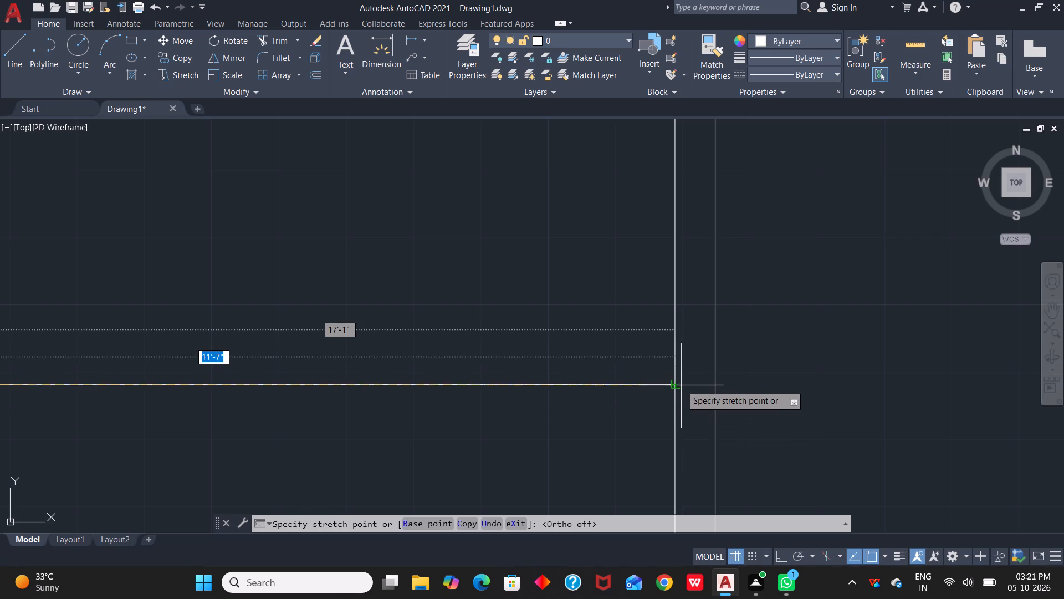
{"action": "key", "text": "F8"}
{"action": "scroll", "coordinate": [681, 388], "scroll_direction": "up", "scroll_amount": 4}
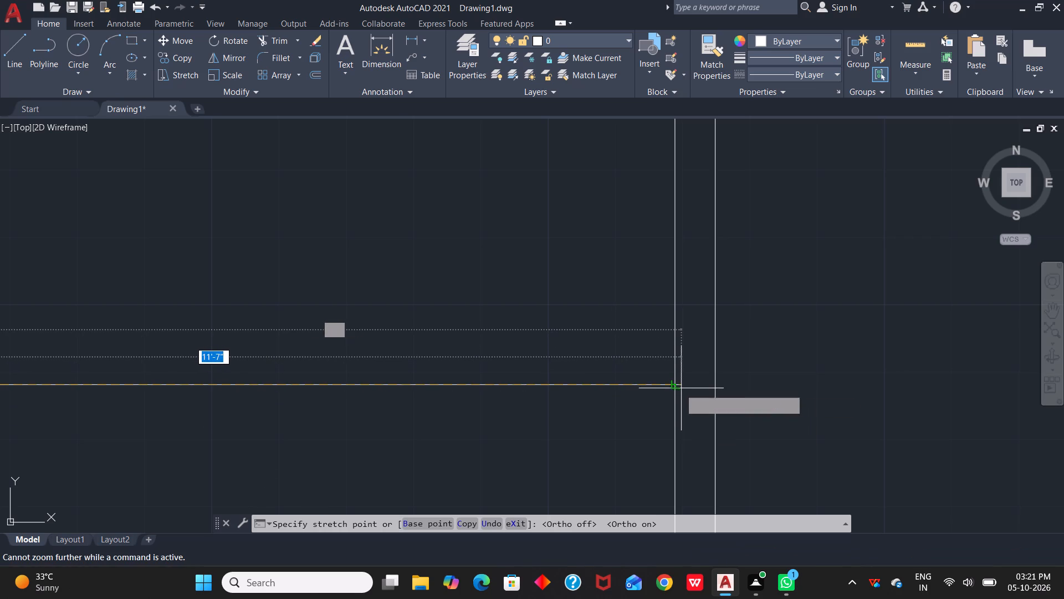
{"action": "scroll", "coordinate": [672, 384], "scroll_direction": "up", "scroll_amount": 4}
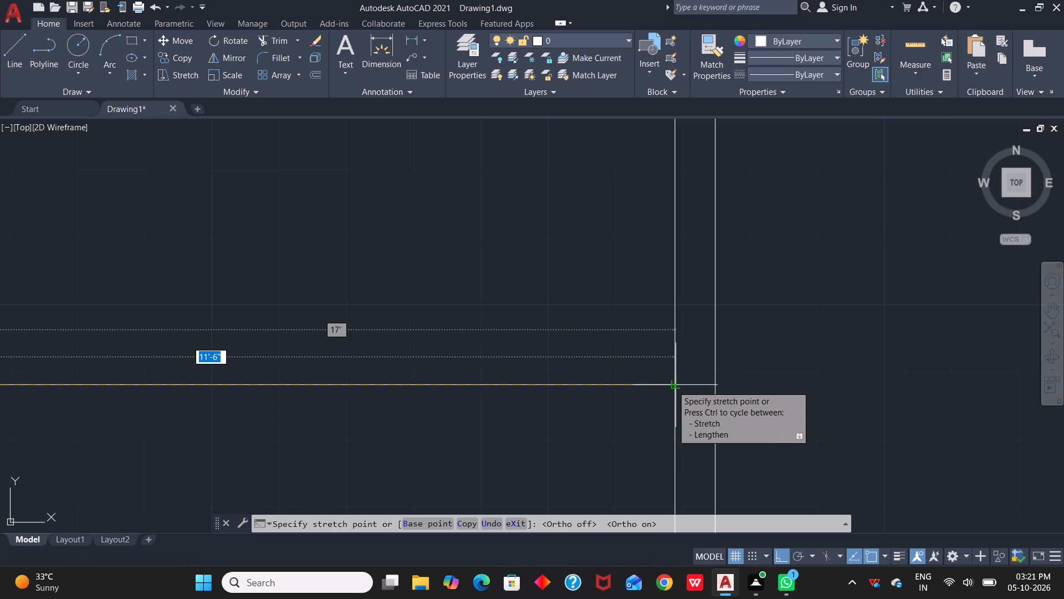
{"action": "left_click", "coordinate": [672, 385]}
Stretch the third small-room partition's lower line horizontally by 11'-6" to the east outer wall's inner line, and clear the selection.
{"action": "scroll", "coordinate": [640, 399], "scroll_direction": "down", "scroll_amount": 3}
{"action": "middle_click_drag", "start_coordinate": [441, 415], "coordinate": [589, 392]}
{"action": "scroll", "coordinate": [589, 392], "scroll_direction": "up", "scroll_amount": 3}
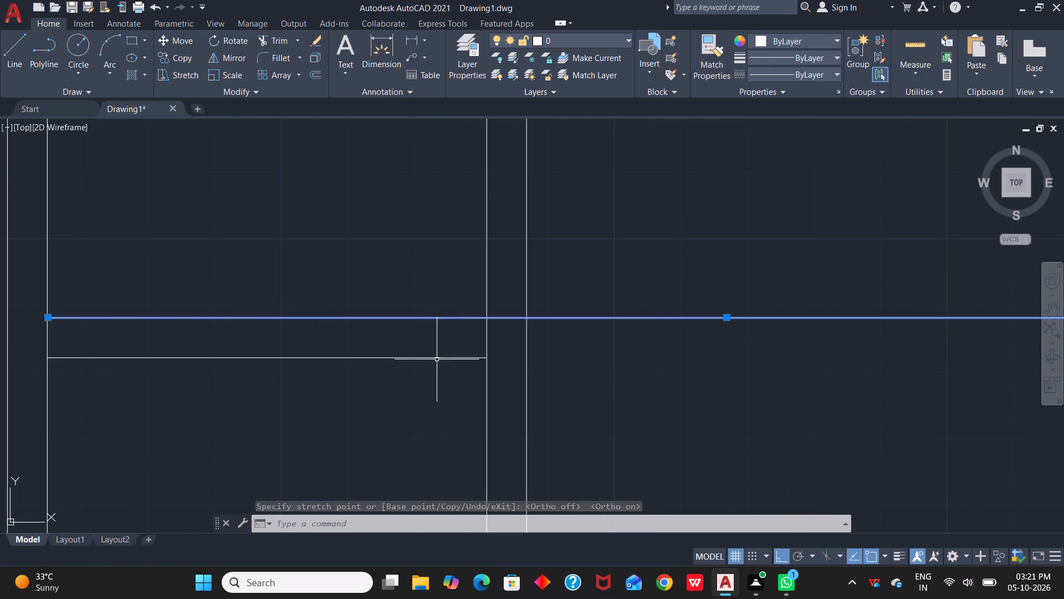
{"action": "left_click", "coordinate": [437, 359]}
{"action": "left_click", "coordinate": [488, 359]}
{"action": "scroll", "coordinate": [802, 361], "scroll_direction": "down", "scroll_amount": 2}
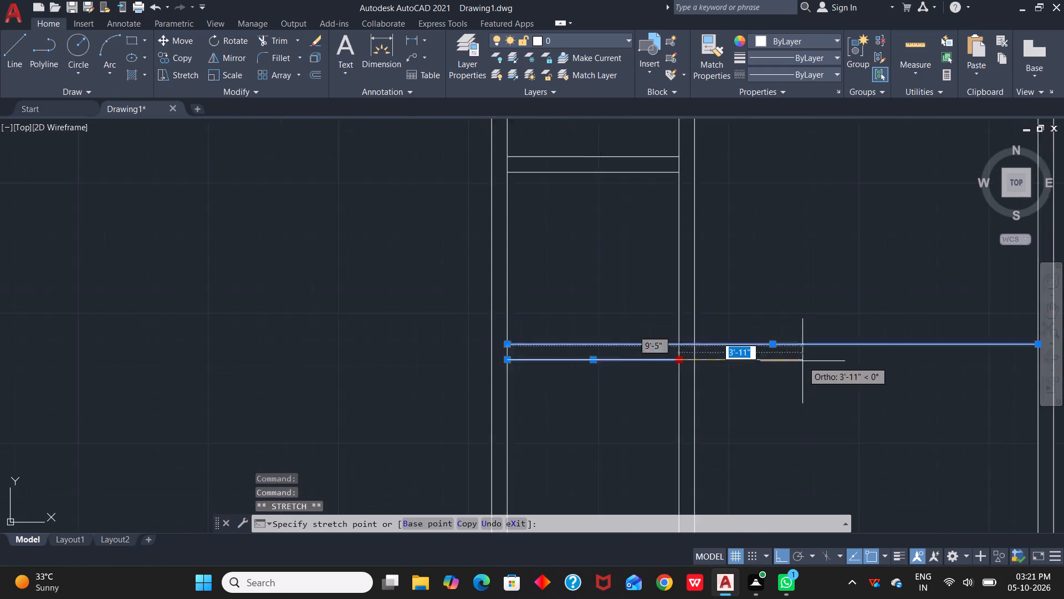
{"action": "scroll", "coordinate": [802, 361], "scroll_direction": "down", "scroll_amount": 2}
{"action": "middle_click_drag", "start_coordinate": [856, 370], "coordinate": [593, 395]}
{"action": "scroll", "coordinate": [631, 390], "scroll_direction": "up", "scroll_amount": 2}
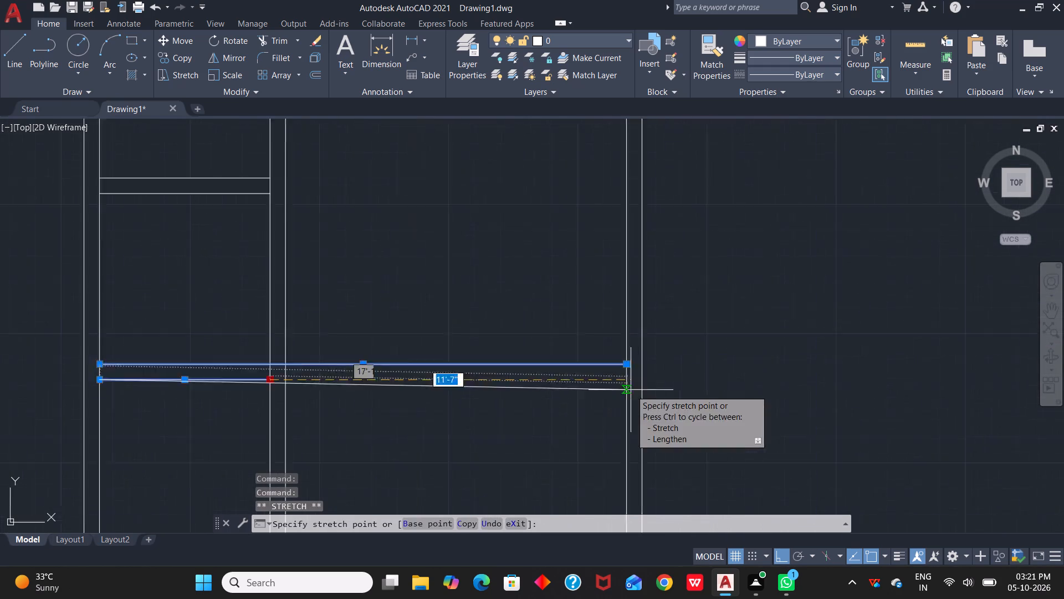
{"action": "scroll", "coordinate": [631, 390], "scroll_direction": "up", "scroll_amount": 2}
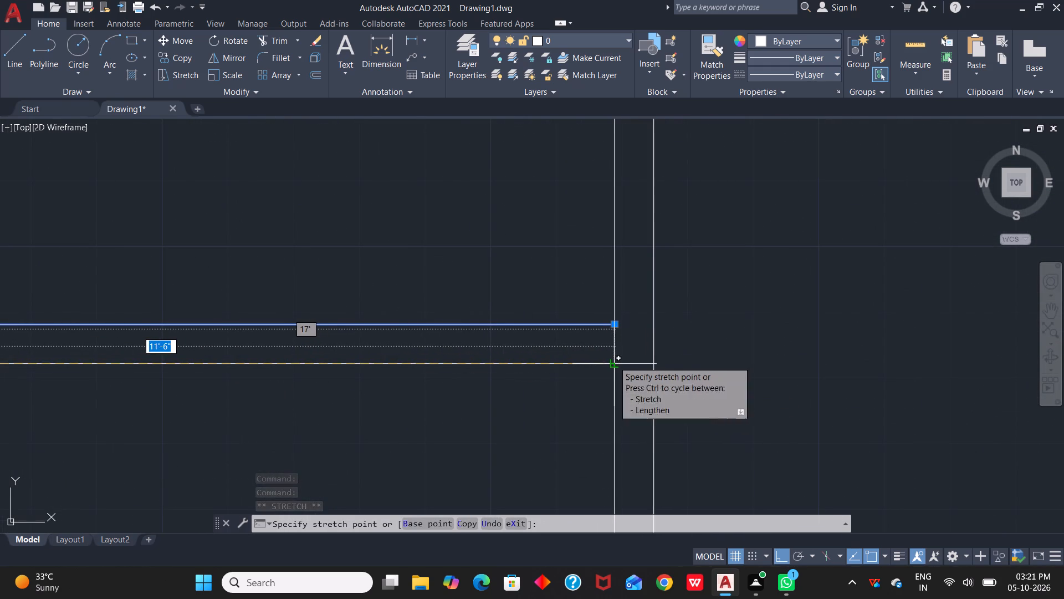
{"action": "left_click", "coordinate": [612, 364]}
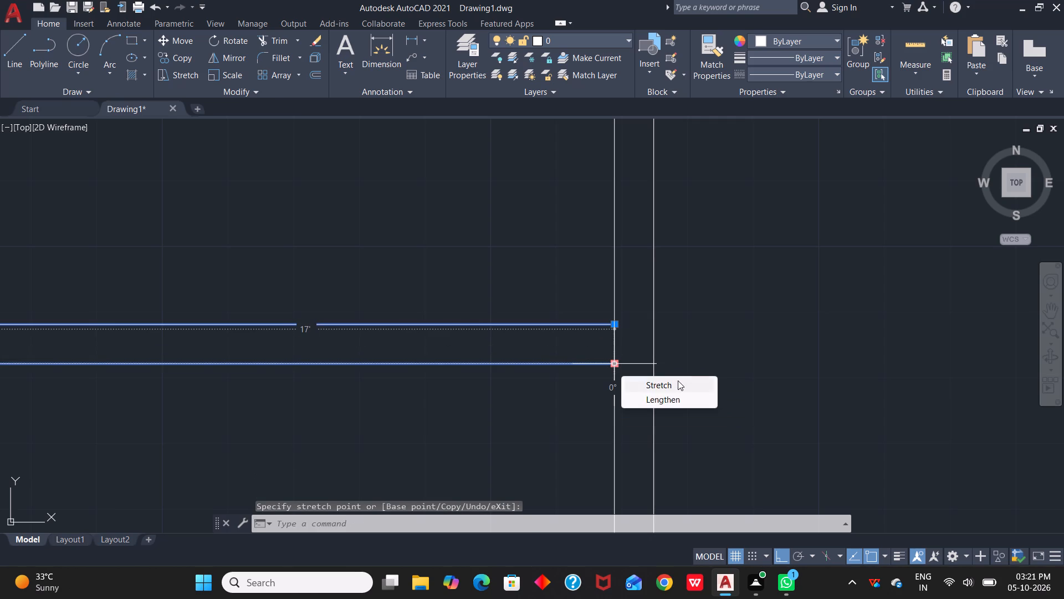
{"action": "key", "text": "Escape"}
{"action": "scroll", "coordinate": [673, 389], "scroll_direction": "down", "scroll_amount": 5}
{"action": "middle_click_drag", "start_coordinate": [562, 393], "coordinate": [581, 386]}
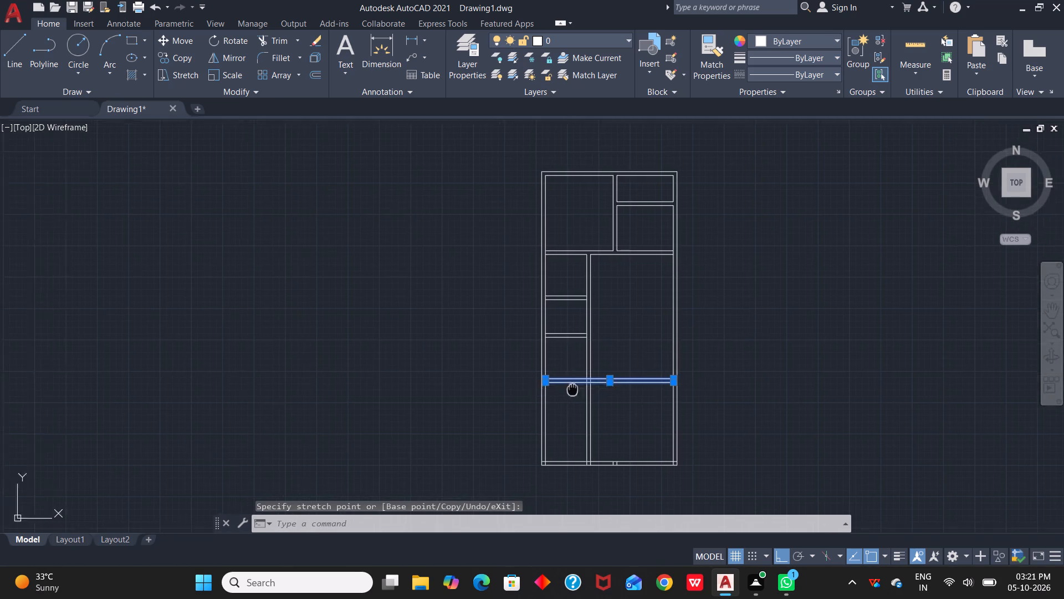
{"action": "middle_click_drag", "start_coordinate": [581, 386], "coordinate": [633, 376]}
{"action": "scroll", "coordinate": [633, 376], "scroll_direction": "up", "scroll_amount": 1}
{"action": "key", "text": "Escape"}
{"action": "key", "text": "Escape"}
Trim the overlapping lines where the full-width partition crosses the central vertical wall, leaving an open junction.
{"action": "scroll", "coordinate": [685, 375], "scroll_direction": "up", "scroll_amount": 3}
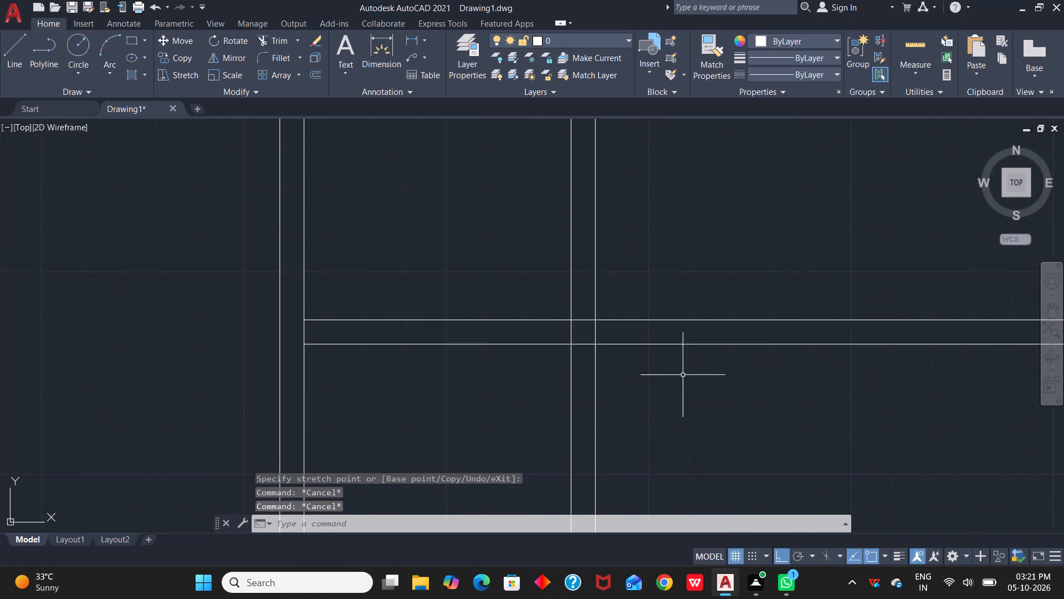
{"action": "type", "text": "tr"}
{"action": "key", "text": "space"}
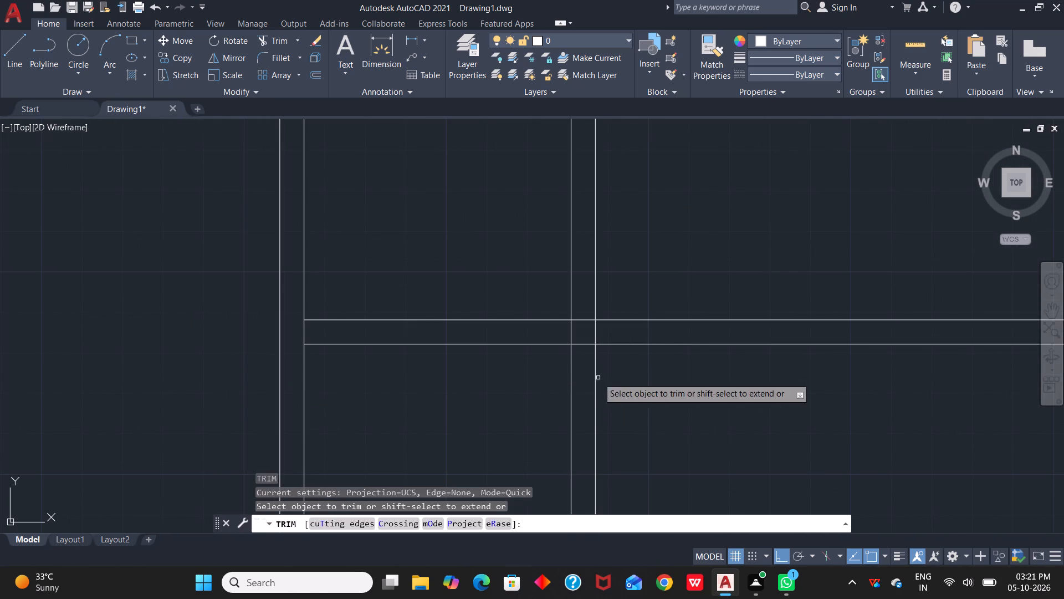
{"action": "left_click_drag", "start_coordinate": [585, 315], "coordinate": [585, 354]}
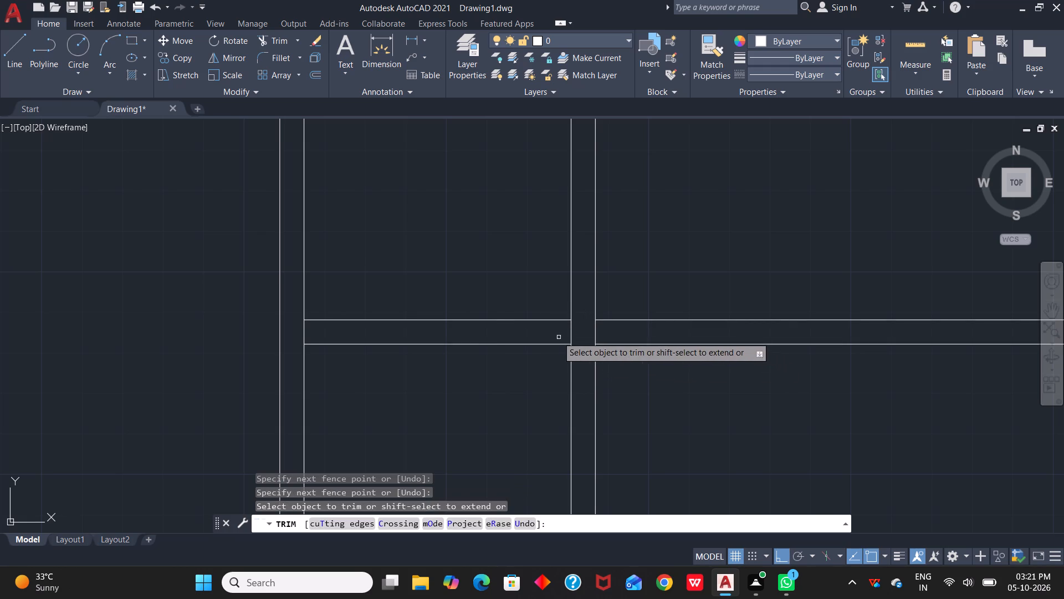
{"action": "left_click_drag", "start_coordinate": [562, 336], "coordinate": [617, 335]}
Trim the inner wall line segments crossing the ends of the three small-room partitions in the left column.
{"action": "scroll", "coordinate": [616, 335], "scroll_direction": "down", "scroll_amount": 4}
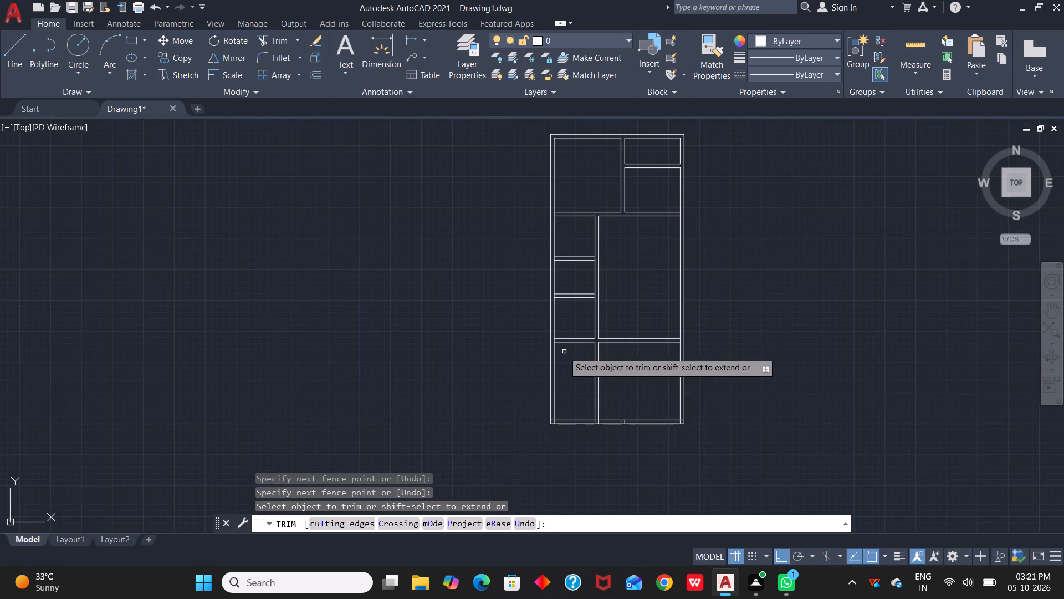
{"action": "middle_click_drag", "start_coordinate": [562, 352], "coordinate": [605, 383]}
{"action": "scroll", "coordinate": [607, 376], "scroll_direction": "up", "scroll_amount": 4}
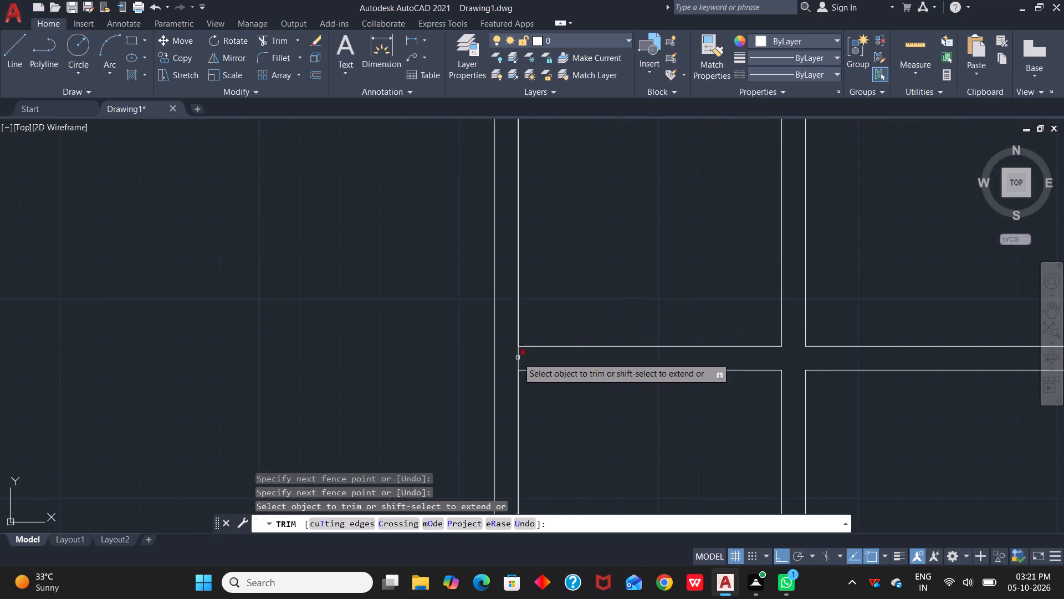
{"action": "left_click", "coordinate": [518, 357]}
{"action": "scroll", "coordinate": [579, 301], "scroll_direction": "down", "scroll_amount": 2}
{"action": "middle_click_drag", "start_coordinate": [609, 242], "coordinate": [611, 395]}
{"action": "scroll", "coordinate": [575, 385], "scroll_direction": "up", "scroll_amount": 4}
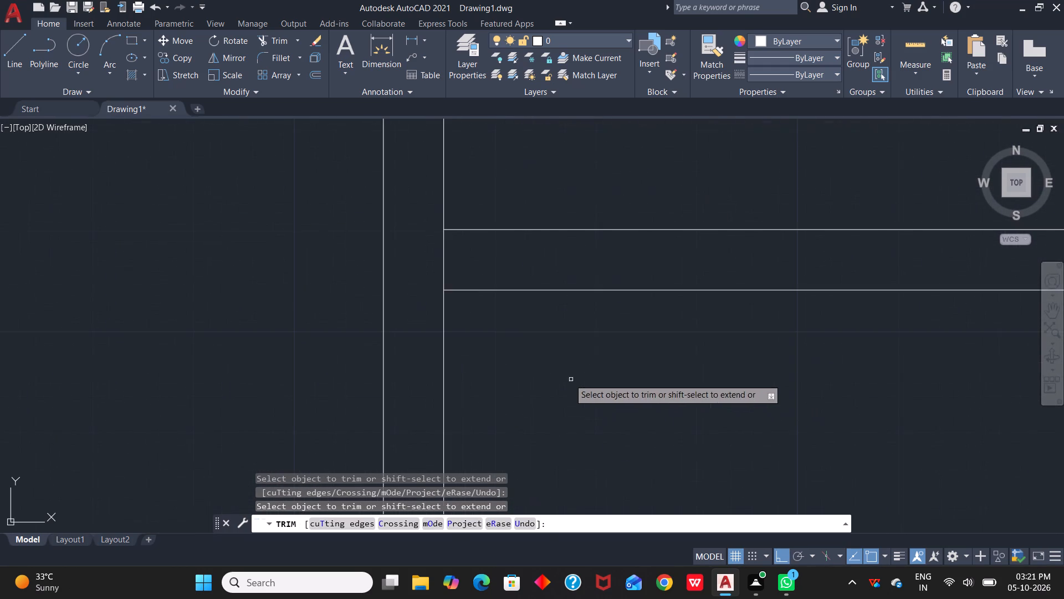
{"action": "left_click", "coordinate": [442, 266]}
{"action": "scroll", "coordinate": [851, 265], "scroll_direction": "down", "scroll_amount": 5}
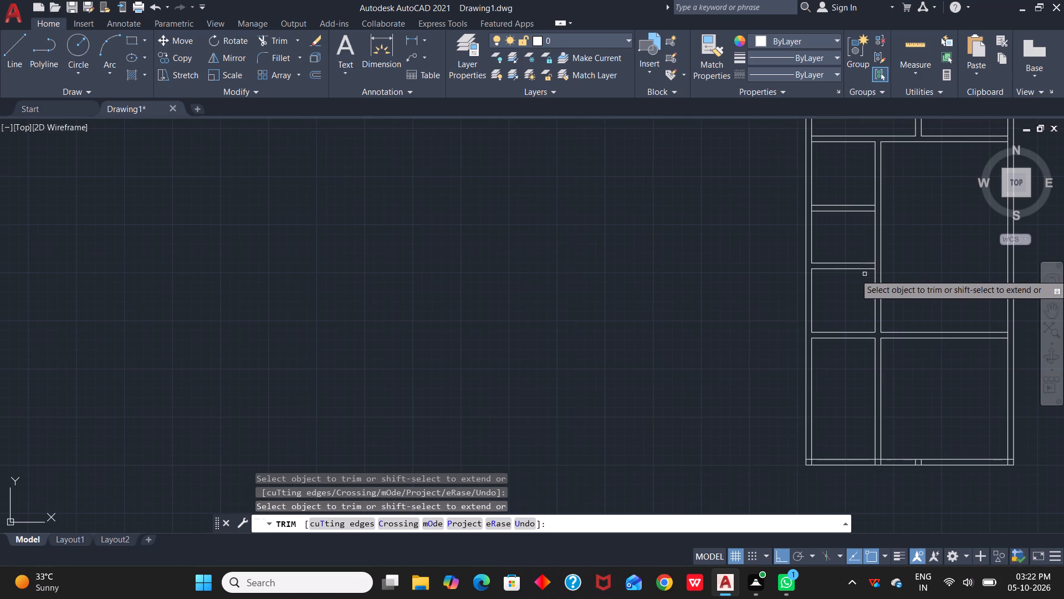
{"action": "left_click", "coordinate": [875, 265]}
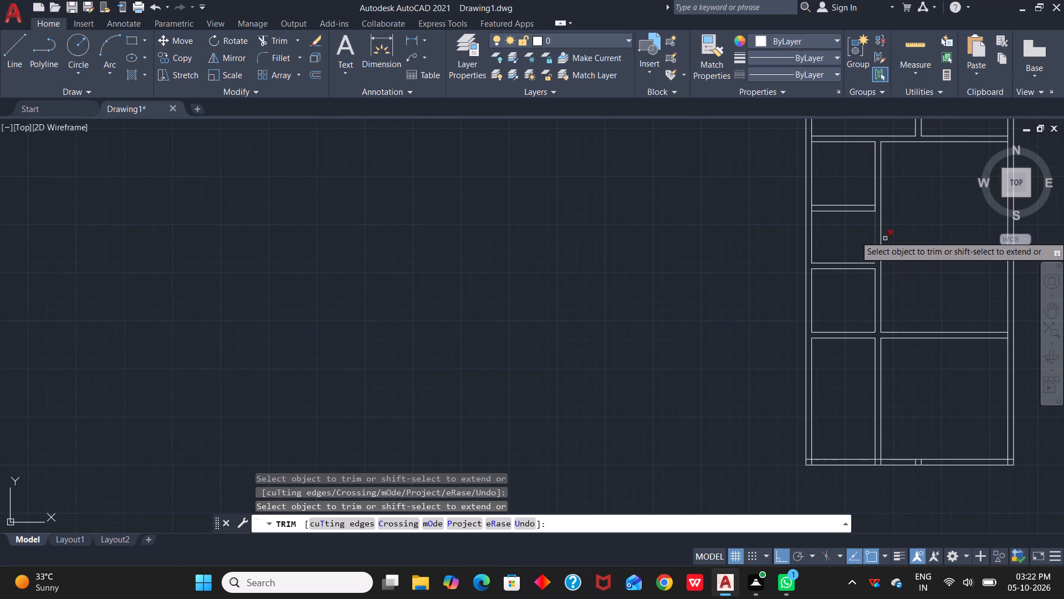
{"action": "left_click", "coordinate": [876, 207]}
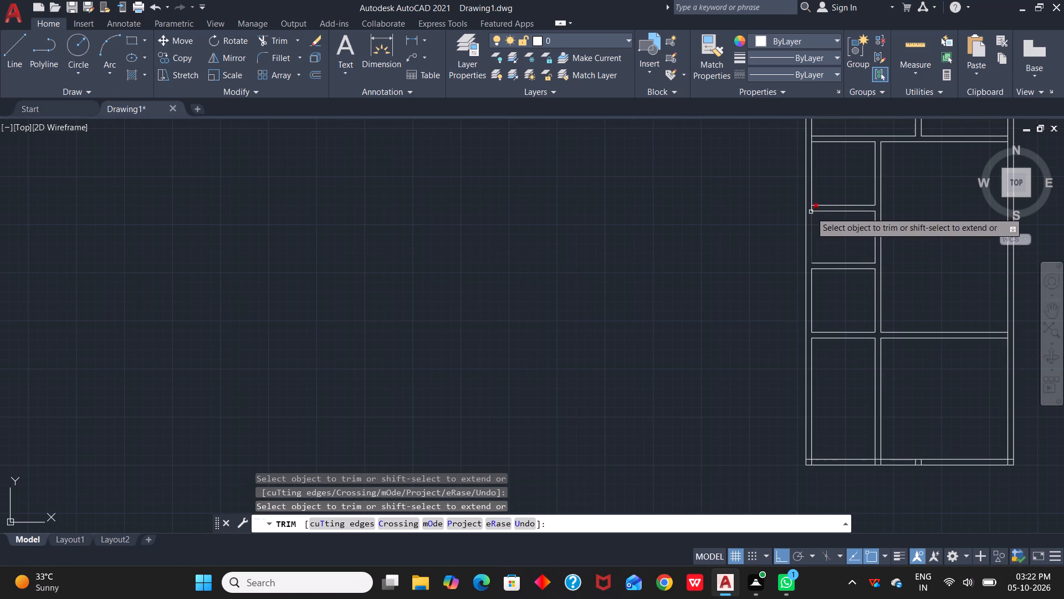
{"action": "left_click", "coordinate": [813, 207]}
Trim both outer walls' inner lines where the horizontal wall below the top rooms meets them.
{"action": "scroll", "coordinate": [836, 318], "scroll_direction": "down", "scroll_amount": 1}
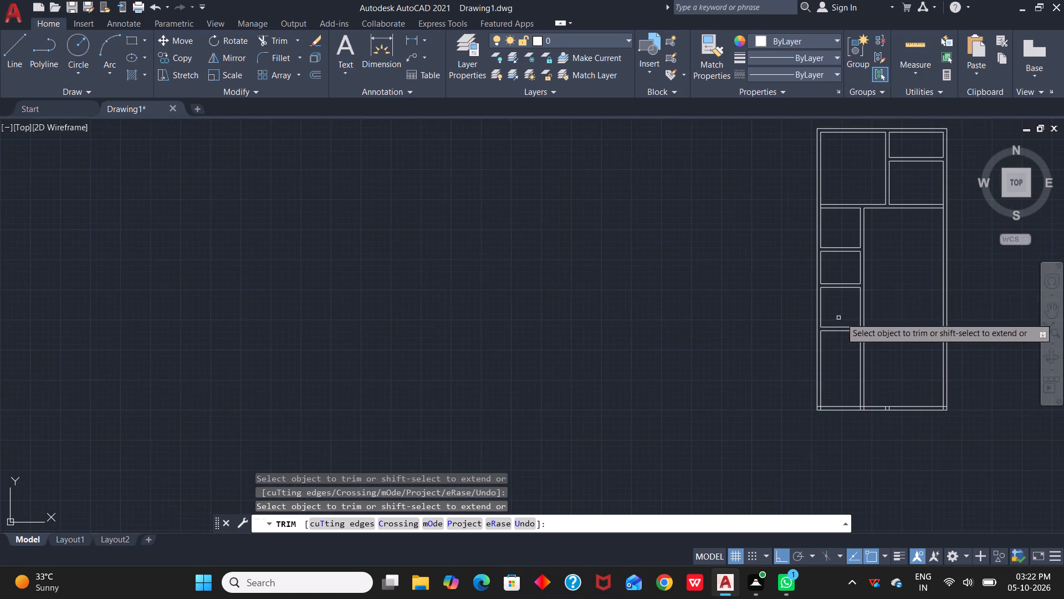
{"action": "middle_click_drag", "start_coordinate": [900, 290], "coordinate": [664, 363]}
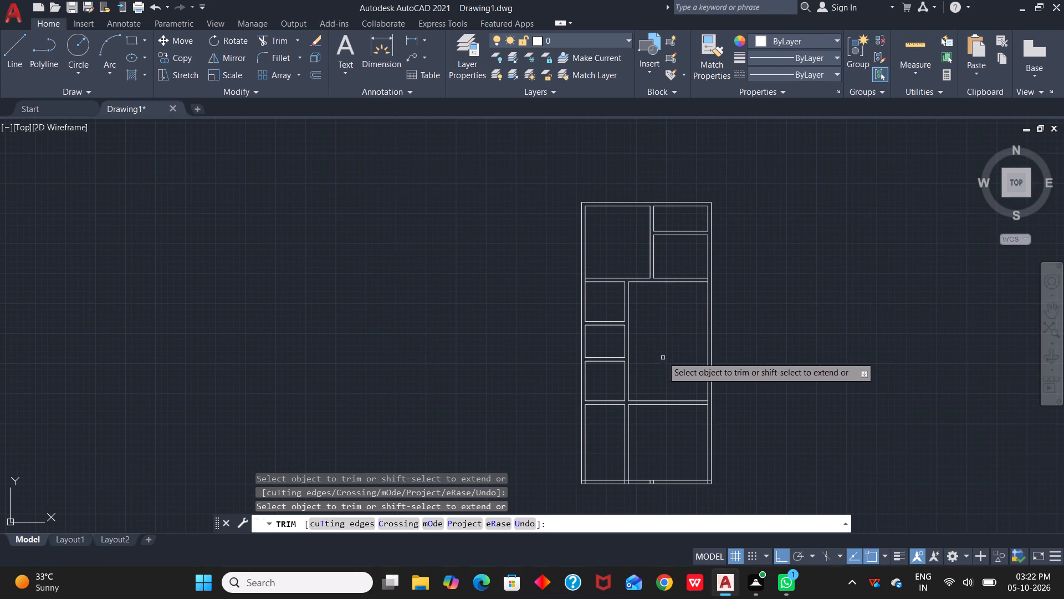
{"action": "scroll", "coordinate": [599, 288], "scroll_direction": "up", "scroll_amount": 4}
{"action": "left_click", "coordinate": [496, 232]}
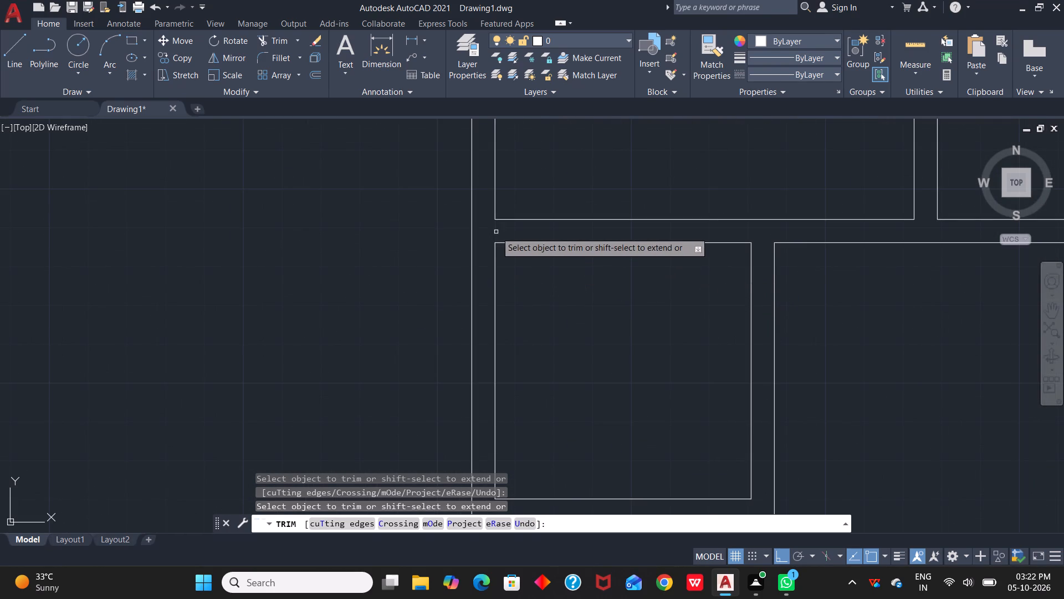
{"action": "scroll", "coordinate": [876, 276], "scroll_direction": "down", "scroll_amount": 3}
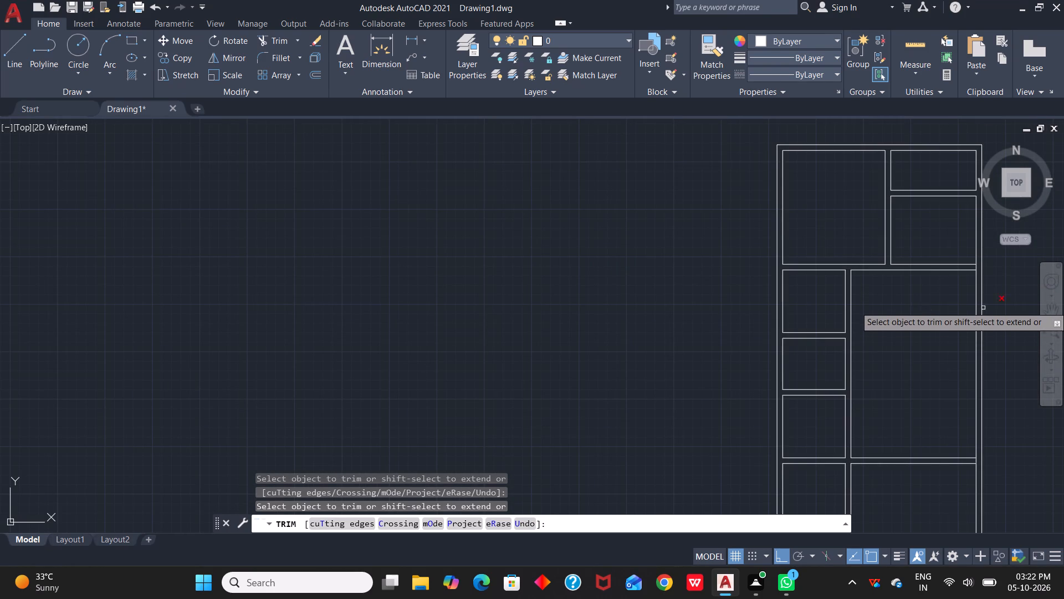
{"action": "scroll", "coordinate": [976, 268], "scroll_direction": "up", "scroll_amount": 3}
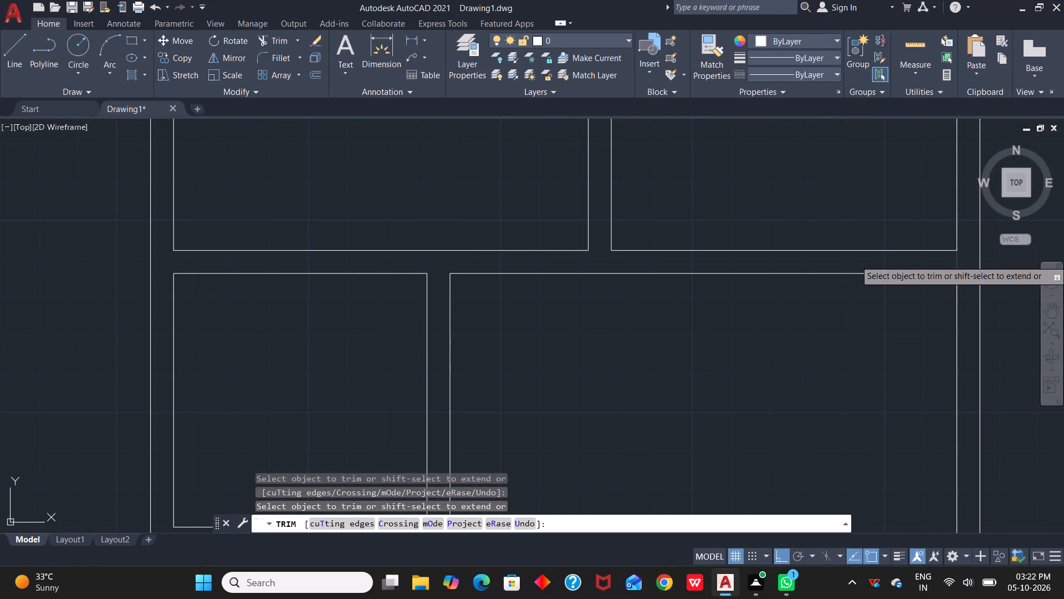
{"action": "left_click", "coordinate": [956, 260]}
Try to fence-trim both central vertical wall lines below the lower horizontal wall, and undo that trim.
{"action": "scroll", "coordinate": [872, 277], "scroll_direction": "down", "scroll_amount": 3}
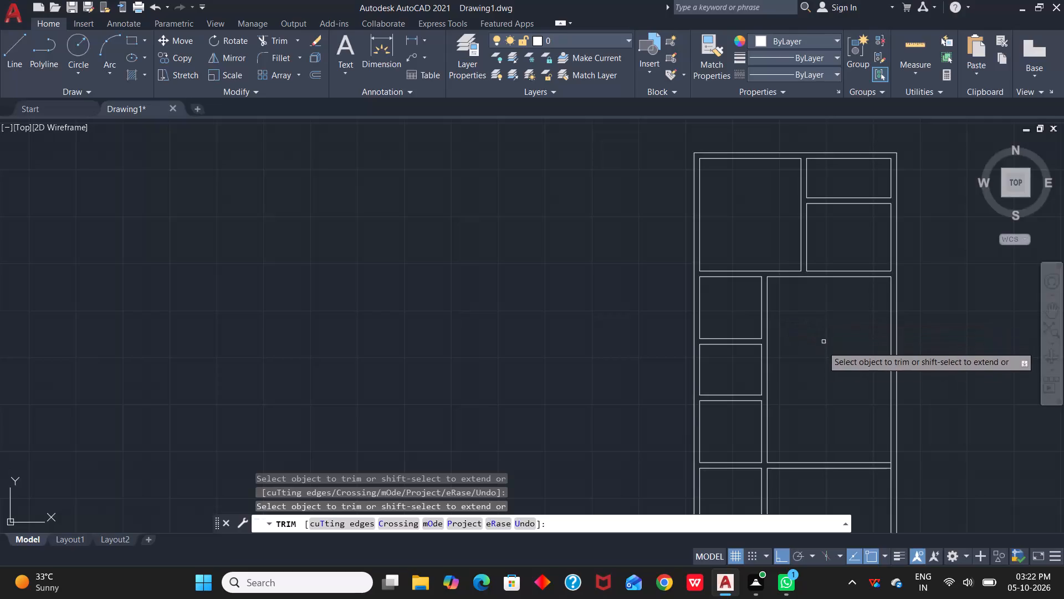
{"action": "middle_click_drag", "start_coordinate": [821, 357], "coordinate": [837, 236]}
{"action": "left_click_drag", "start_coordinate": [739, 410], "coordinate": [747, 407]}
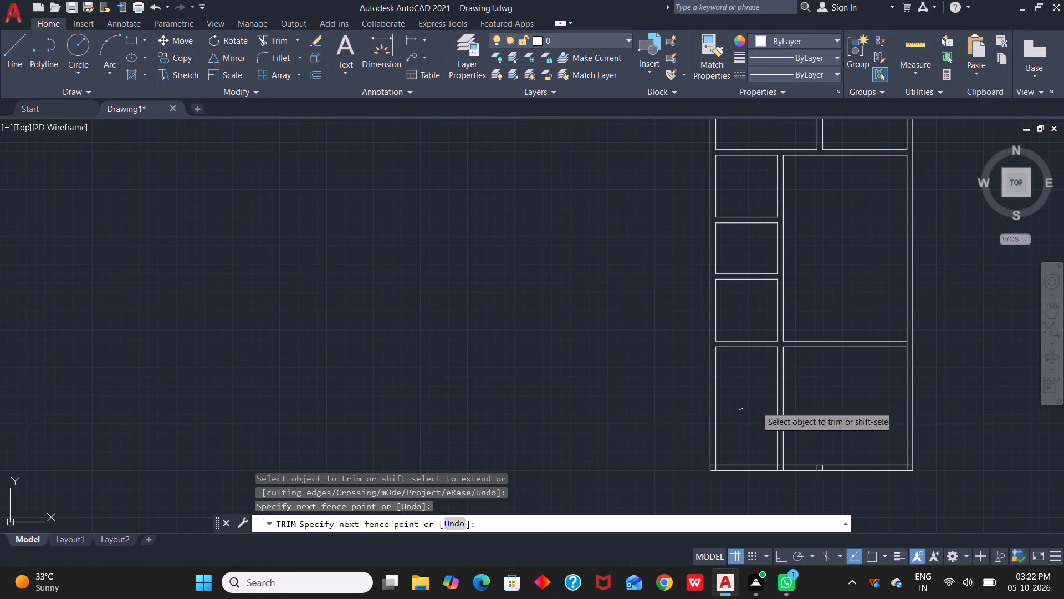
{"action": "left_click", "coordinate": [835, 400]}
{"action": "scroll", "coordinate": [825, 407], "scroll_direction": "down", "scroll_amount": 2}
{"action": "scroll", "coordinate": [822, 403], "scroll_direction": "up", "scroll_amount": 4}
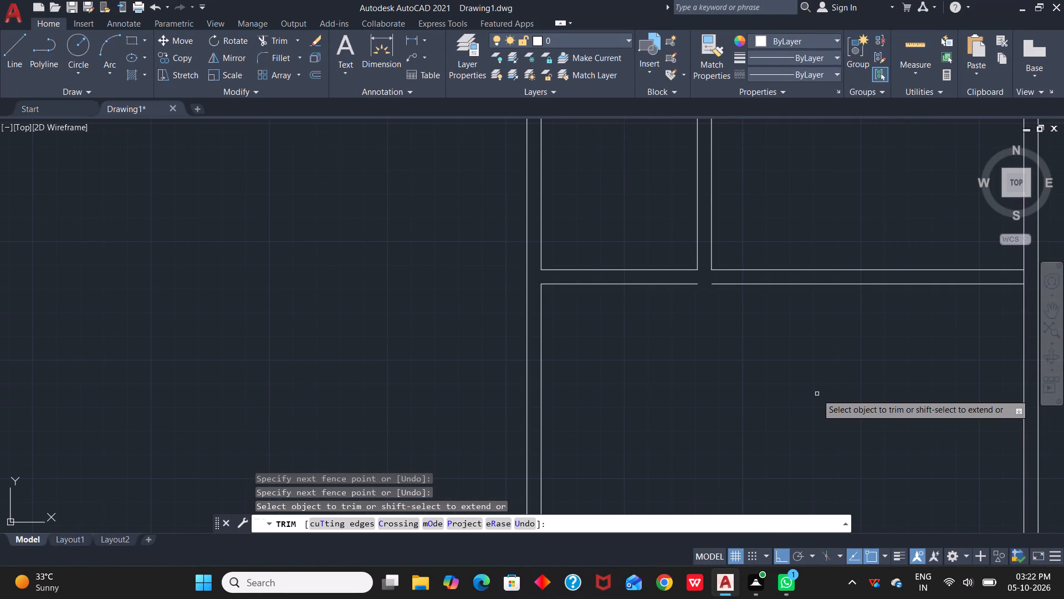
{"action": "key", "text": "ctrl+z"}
Trim away both central vertical wall lines below the lower horizontal wall with a fence across them.
{"action": "scroll", "coordinate": [662, 394], "scroll_direction": "down", "scroll_amount": 1}
{"action": "middle_click_drag", "start_coordinate": [567, 398], "coordinate": [751, 371]}
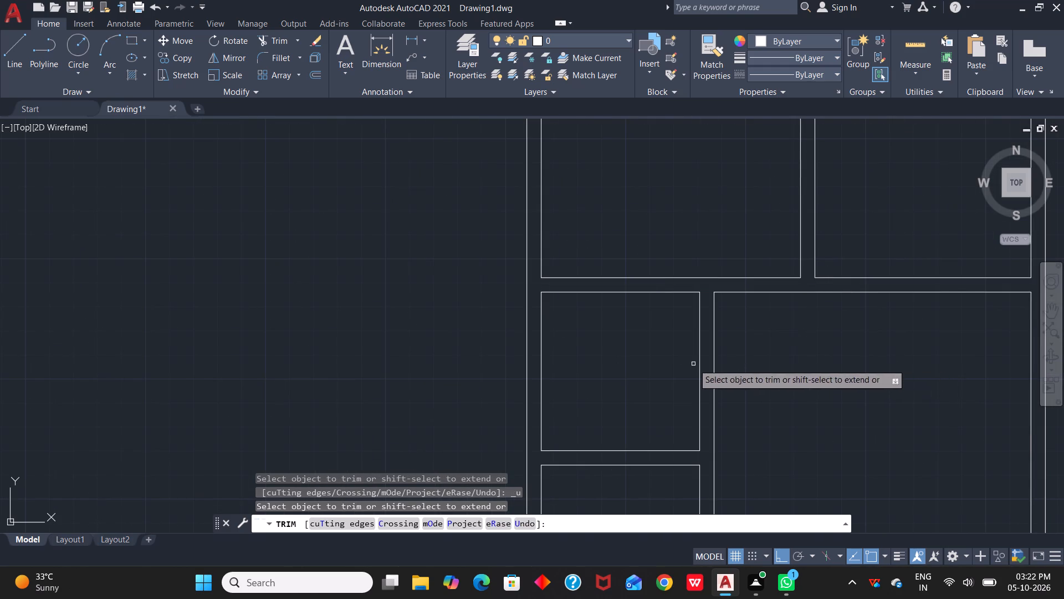
{"action": "scroll", "coordinate": [765, 379], "scroll_direction": "down", "scroll_amount": 4}
{"action": "middle_click_drag", "start_coordinate": [795, 396], "coordinate": [814, 288]}
{"action": "scroll", "coordinate": [795, 394], "scroll_direction": "up", "scroll_amount": 2}
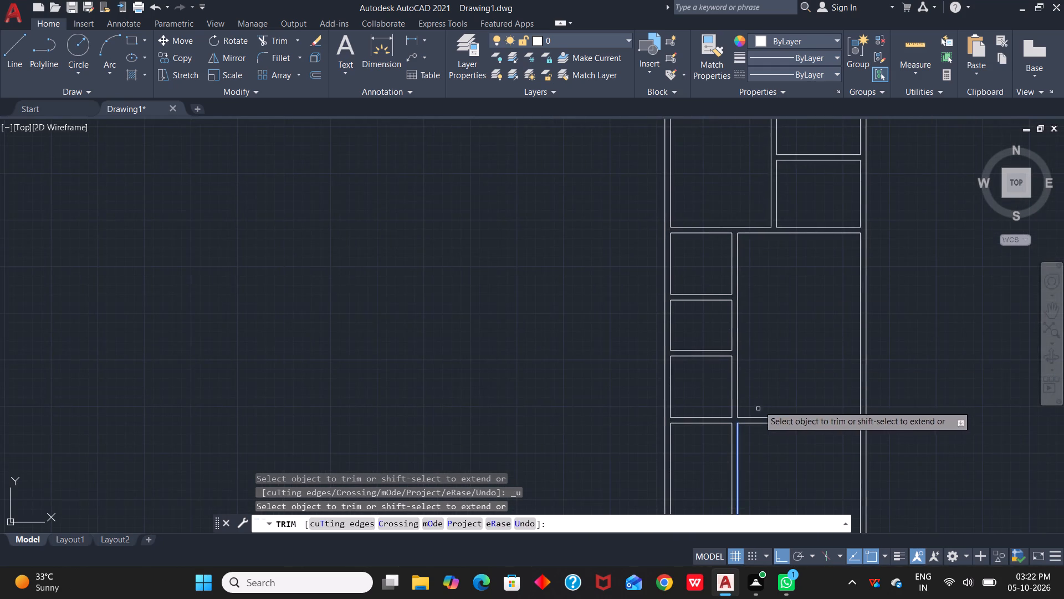
{"action": "scroll", "coordinate": [760, 402], "scroll_direction": "up", "scroll_amount": 1}
{"action": "middle_click_drag", "start_coordinate": [758, 398], "coordinate": [807, 265]}
{"action": "scroll", "coordinate": [802, 273], "scroll_direction": "up", "scroll_amount": 1}
{"action": "scroll", "coordinate": [783, 356], "scroll_direction": "up", "scroll_amount": 3}
{"action": "left_click", "coordinate": [485, 382]}
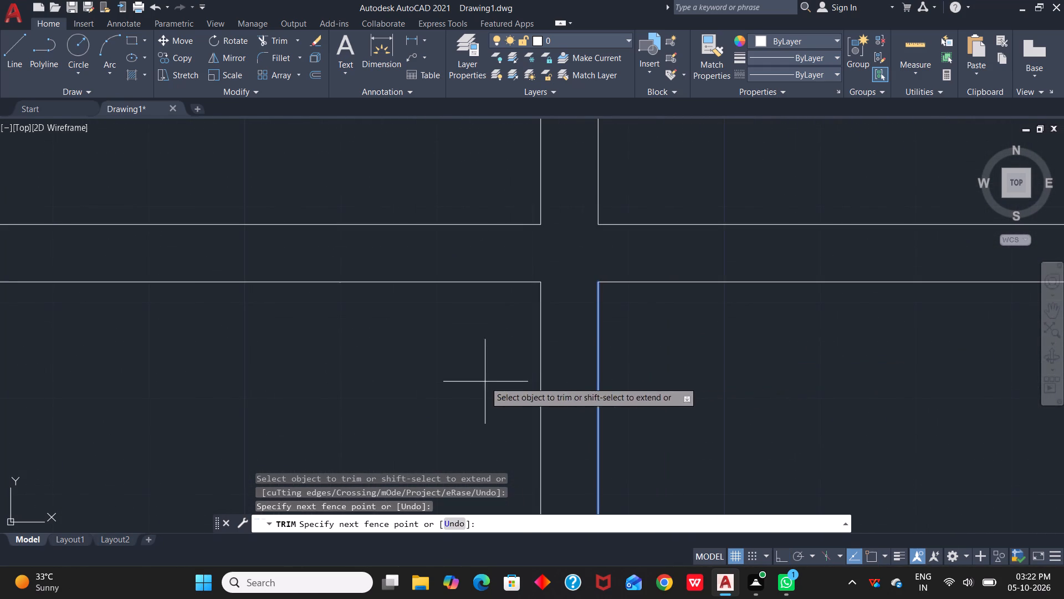
{"action": "left_click", "coordinate": [654, 381]}
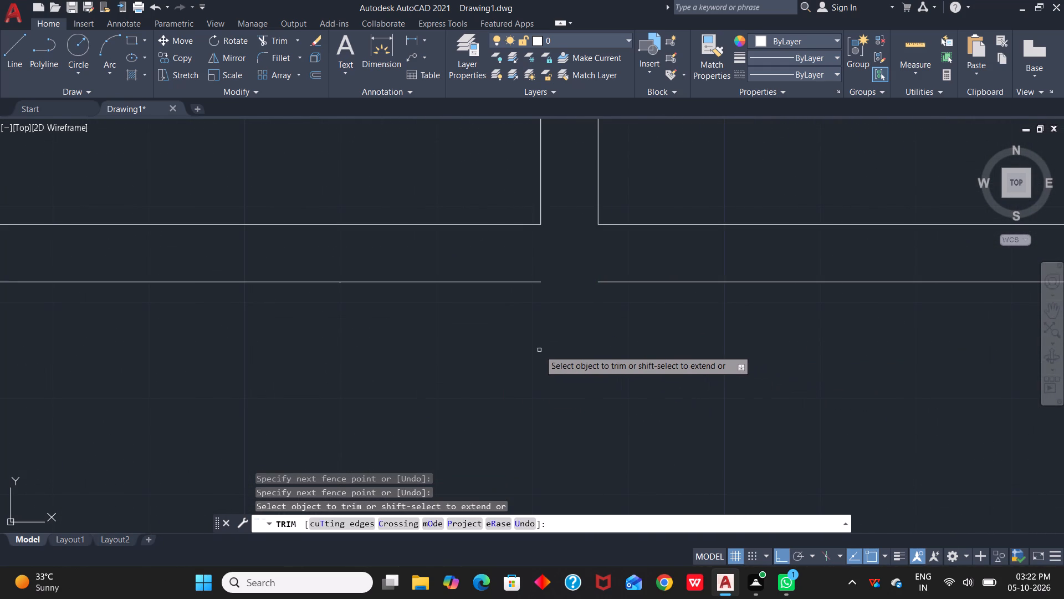
Remove the leftover west segment of the lower horizontal wall's bottom line, and end the trim.
{"action": "left_click", "coordinate": [493, 285]}
{"action": "left_click", "coordinate": [503, 281]}
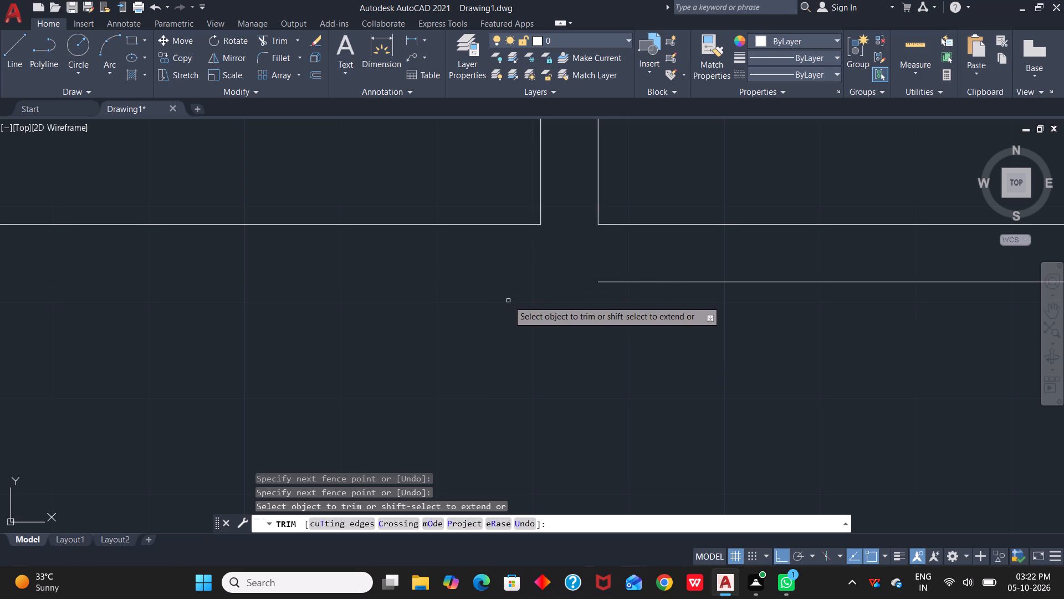
{"action": "key", "text": "Escape"}
{"action": "key", "text": "Escape"}
Stretch the remaining bottom line of the lower horizontal wall west to the west outer wall's inner line, and clear the selection.
{"action": "scroll", "coordinate": [596, 305], "scroll_direction": "down", "scroll_amount": 2}
{"action": "left_click", "coordinate": [630, 296]}
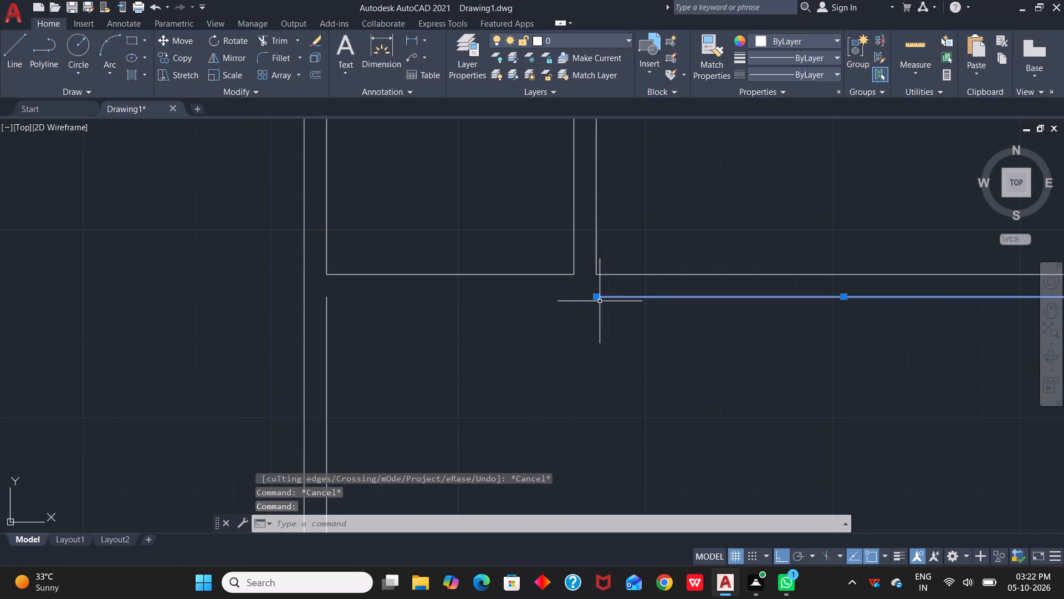
{"action": "left_click", "coordinate": [596, 299]}
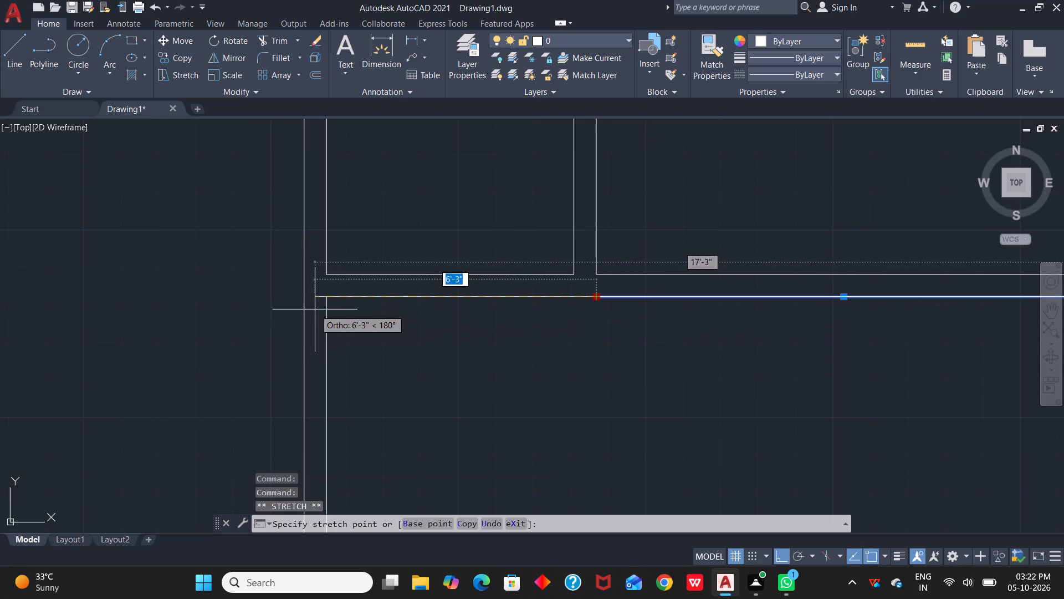
{"action": "scroll", "coordinate": [324, 299], "scroll_direction": "up", "scroll_amount": 3}
{"action": "left_click", "coordinate": [326, 295]}
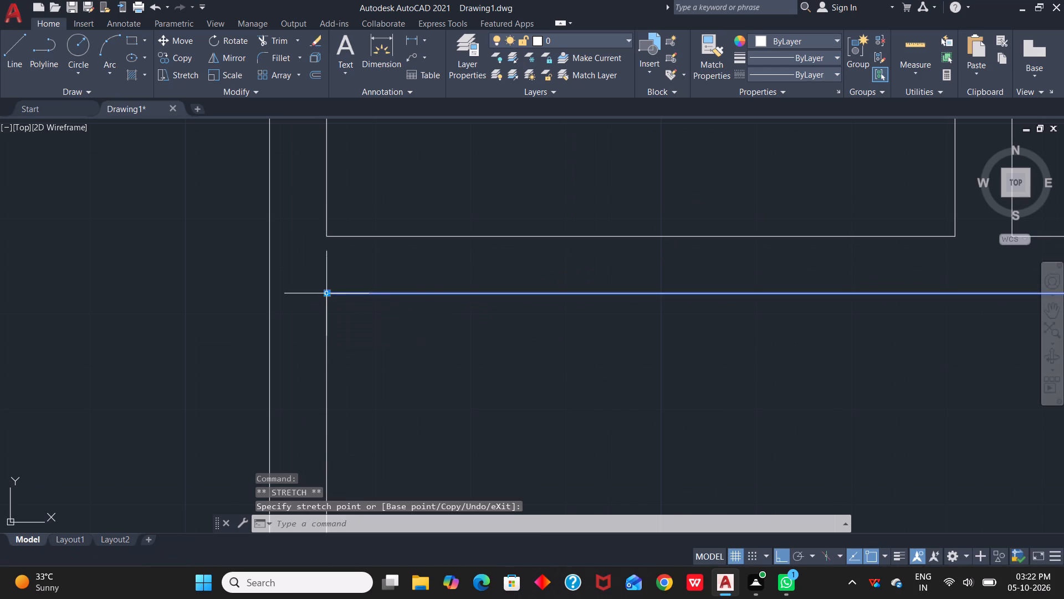
{"action": "key", "text": "Escape"}
{"action": "scroll", "coordinate": [507, 365], "scroll_direction": "down", "scroll_amount": 2}
{"action": "scroll", "coordinate": [725, 378], "scroll_direction": "down", "scroll_amount": 1}
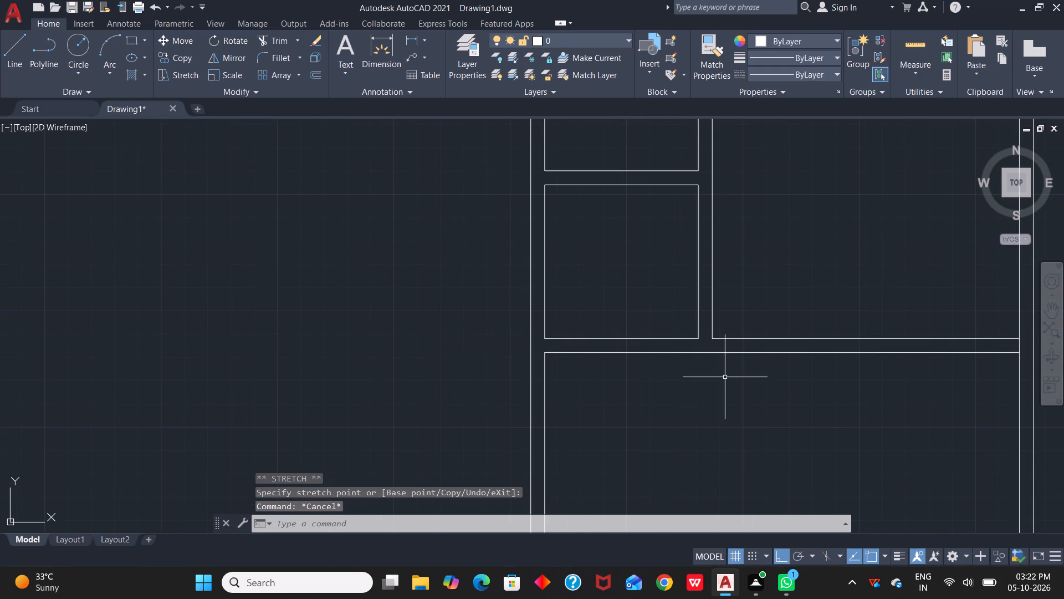
{"action": "key", "text": "Escape"}
Trim the east outer wall's inner line where the lower horizontal wall meets it.
{"action": "scroll", "coordinate": [807, 374], "scroll_direction": "down", "scroll_amount": 1}
{"action": "scroll", "coordinate": [945, 371], "scroll_direction": "up", "scroll_amount": 3}
{"action": "key", "text": "r"}
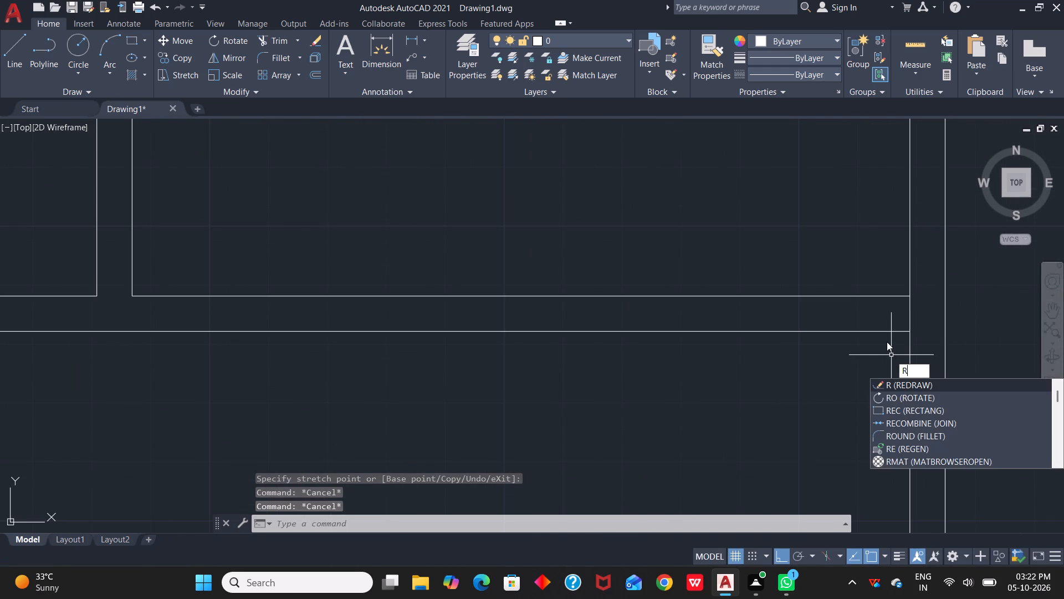
{"action": "key", "text": "BackSpace"}
{"action": "key", "text": "t"}
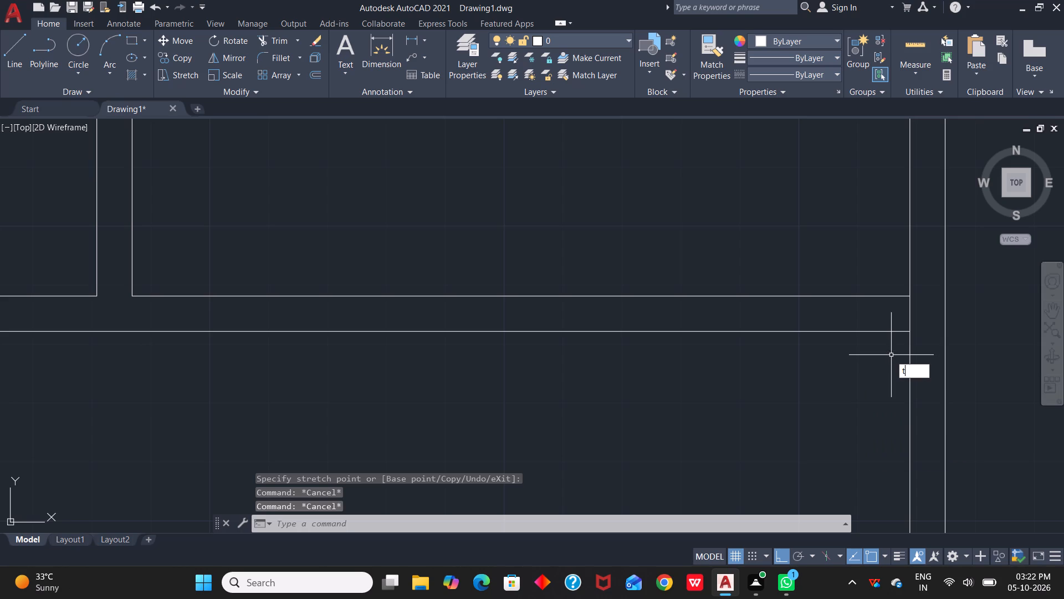
{"action": "type", "text": "r"}
{"action": "key", "text": "space"}
{"action": "left_click", "coordinate": [911, 314]}
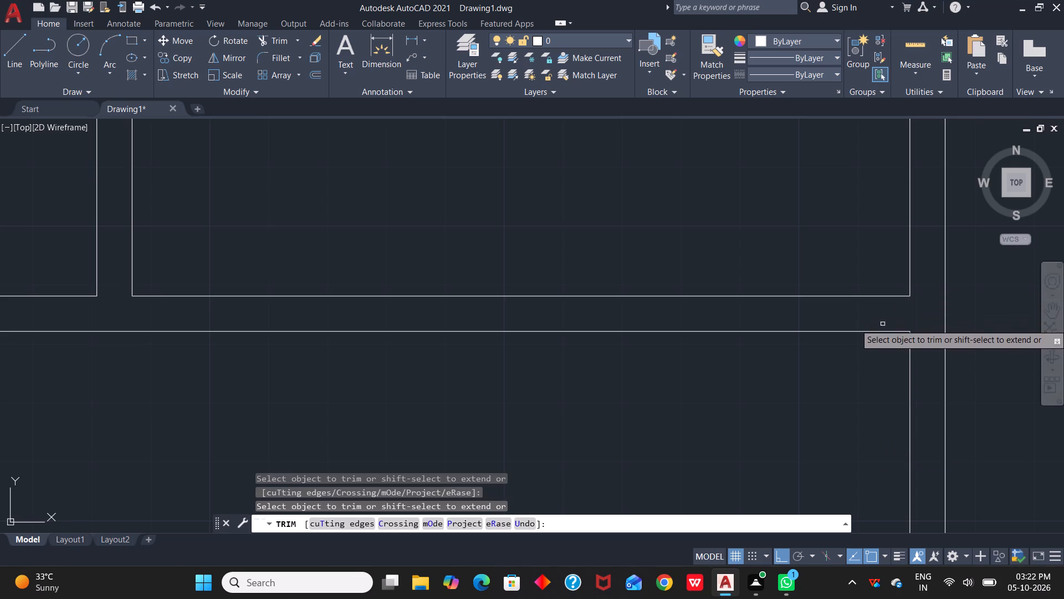
{"action": "key", "text": "Escape"}
{"action": "key", "text": "Escape"}
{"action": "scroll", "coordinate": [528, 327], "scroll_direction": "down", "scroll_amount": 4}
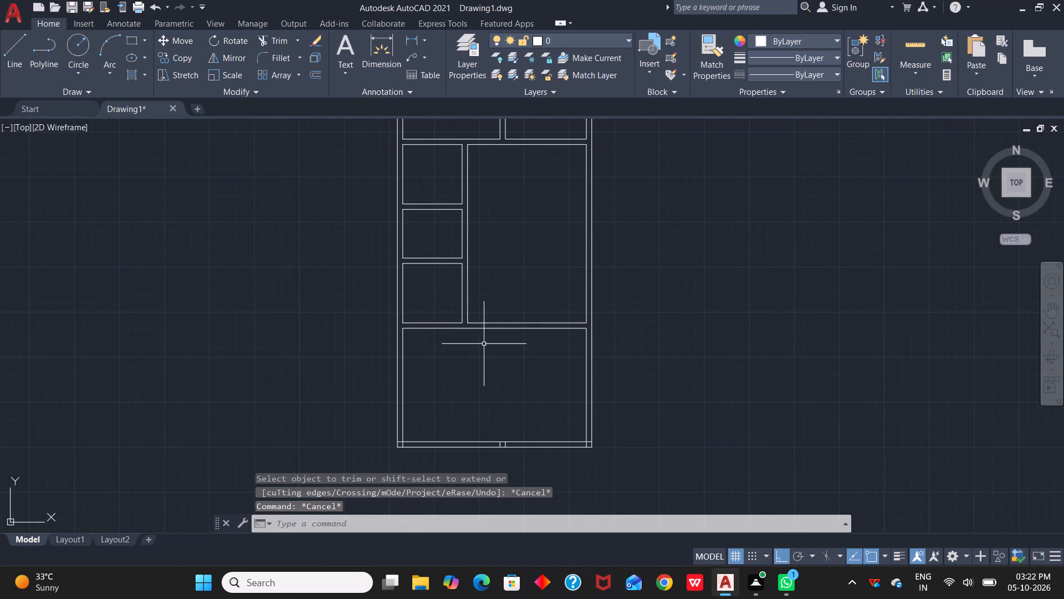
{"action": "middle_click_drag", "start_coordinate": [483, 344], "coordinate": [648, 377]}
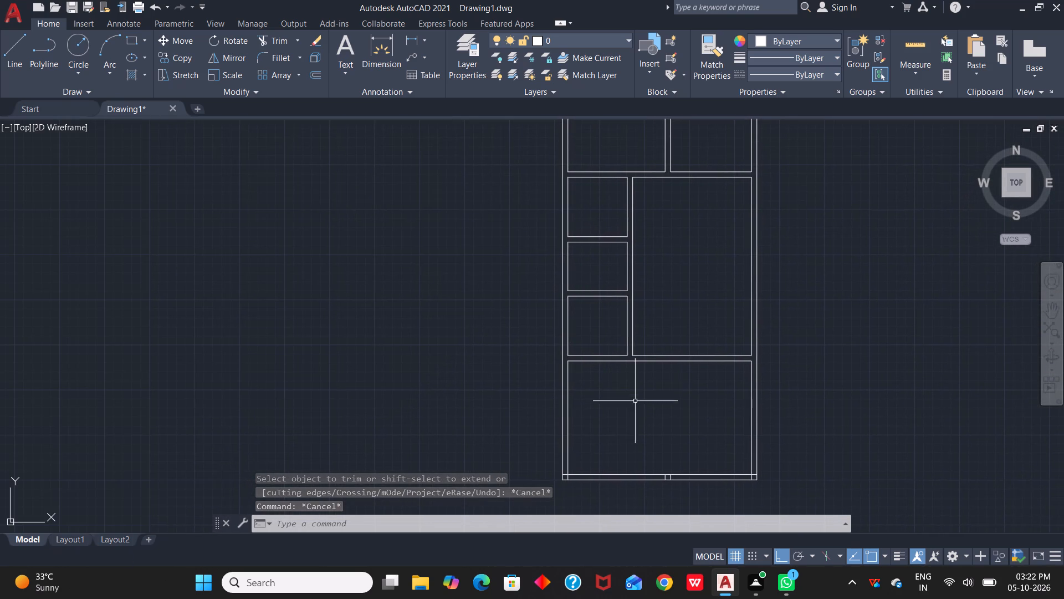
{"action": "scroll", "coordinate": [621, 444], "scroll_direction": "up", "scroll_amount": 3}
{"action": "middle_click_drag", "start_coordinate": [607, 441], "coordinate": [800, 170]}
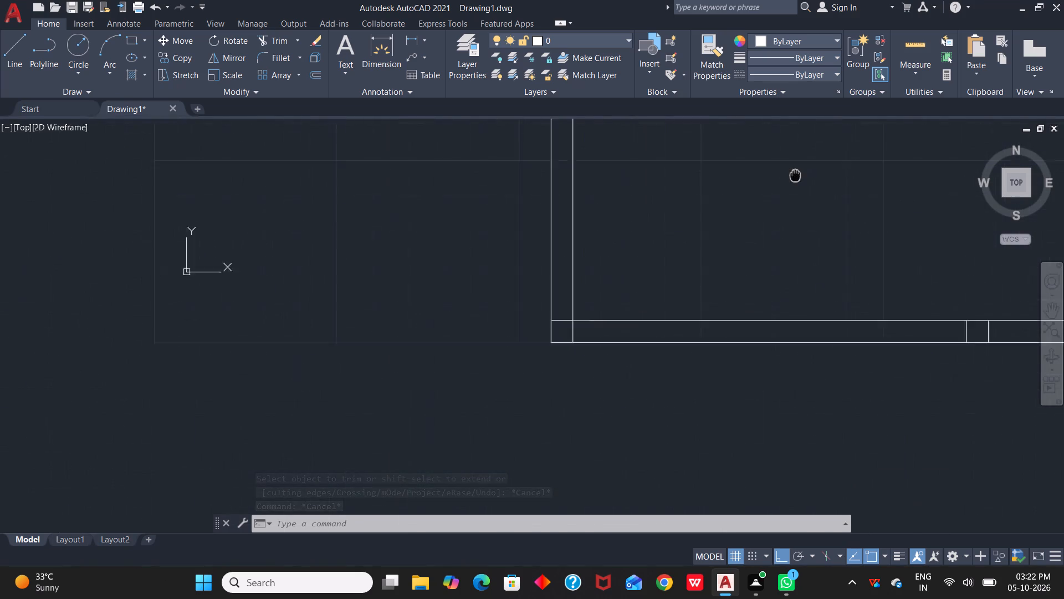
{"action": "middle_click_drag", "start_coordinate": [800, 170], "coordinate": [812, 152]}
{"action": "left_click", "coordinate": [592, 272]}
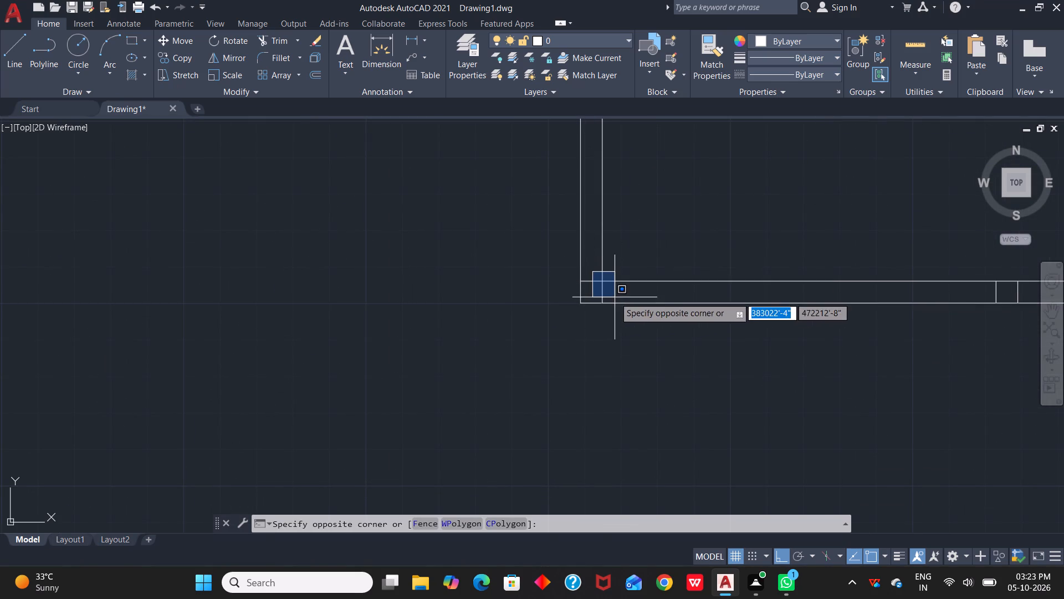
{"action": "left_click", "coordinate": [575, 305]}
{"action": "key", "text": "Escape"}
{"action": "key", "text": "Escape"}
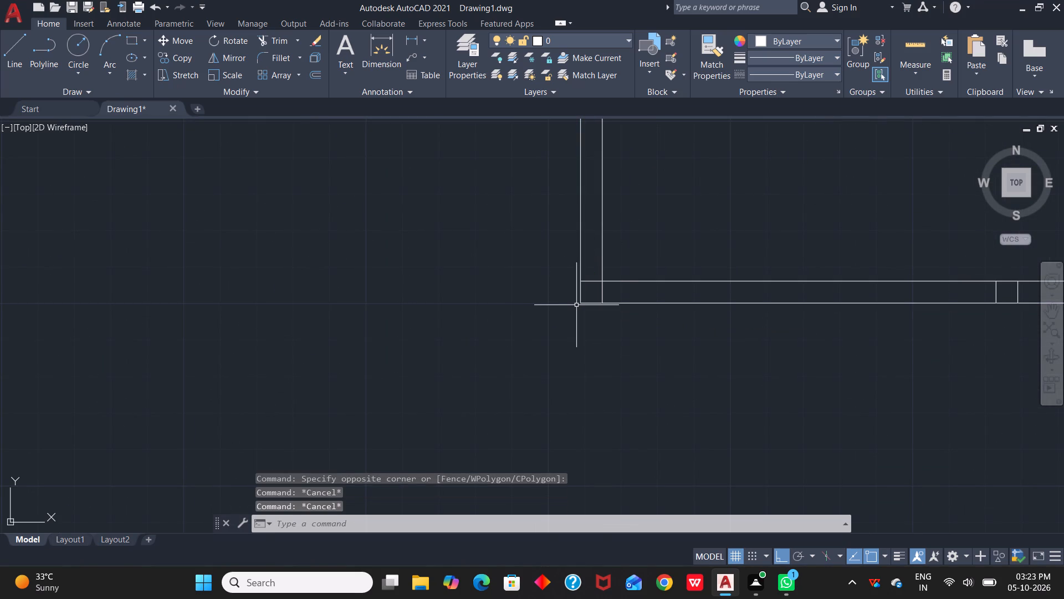
Trim the overlapping inner wall lines at the plan's southwest outer corner.
{"action": "key", "text": "t"}
{"action": "key", "text": "r"}
{"action": "key", "text": "space"}
{"action": "left_click_drag", "start_coordinate": [595, 271], "coordinate": [601, 293]}
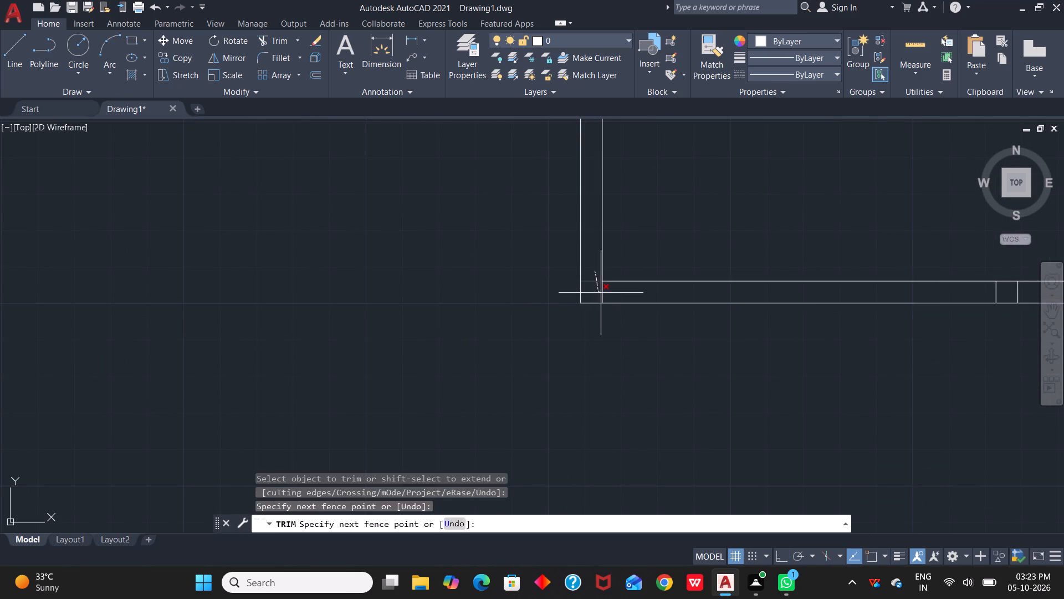
{"action": "left_click_drag", "start_coordinate": [601, 293], "coordinate": [605, 292]}
Trim the two short leftover central wall lines inside the bottom outer wall.
{"action": "scroll", "coordinate": [666, 289], "scroll_direction": "down", "scroll_amount": 1}
{"action": "middle_click_drag", "start_coordinate": [711, 287], "coordinate": [447, 294]}
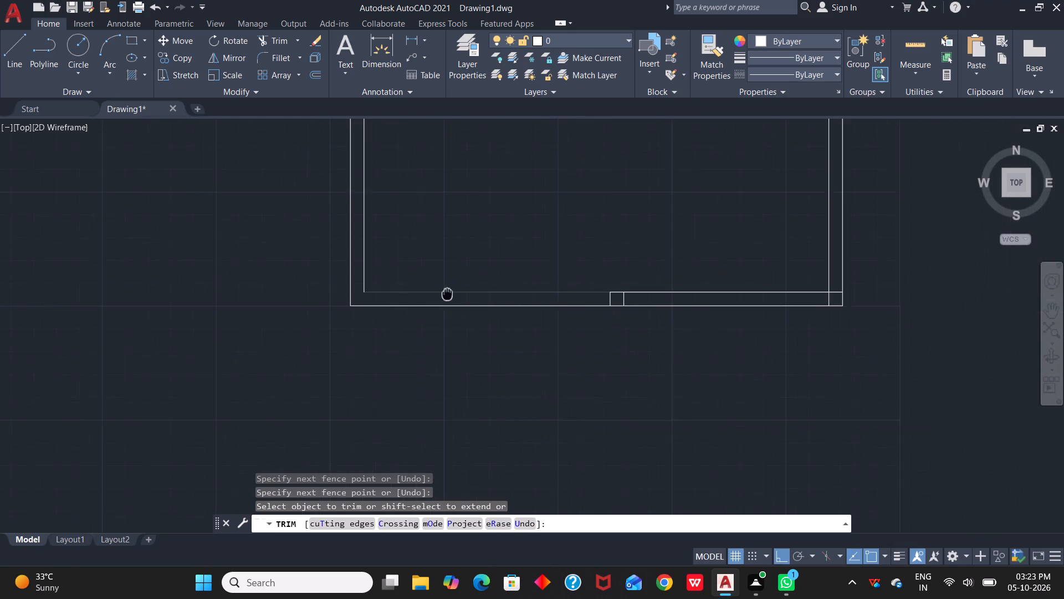
{"action": "middle_click_drag", "start_coordinate": [447, 294], "coordinate": [446, 294]}
{"action": "scroll", "coordinate": [605, 297], "scroll_direction": "up", "scroll_amount": 3}
{"action": "left_click_drag", "start_coordinate": [587, 300], "coordinate": [664, 292]}
Trim the overlapping inner wall lines at the plan's southeast outer corner, and end the trim.
{"action": "scroll", "coordinate": [664, 292], "scroll_direction": "down", "scroll_amount": 3}
{"action": "middle_click_drag", "start_coordinate": [897, 306], "coordinate": [777, 322]}
{"action": "scroll", "coordinate": [778, 312], "scroll_direction": "up", "scroll_amount": 2}
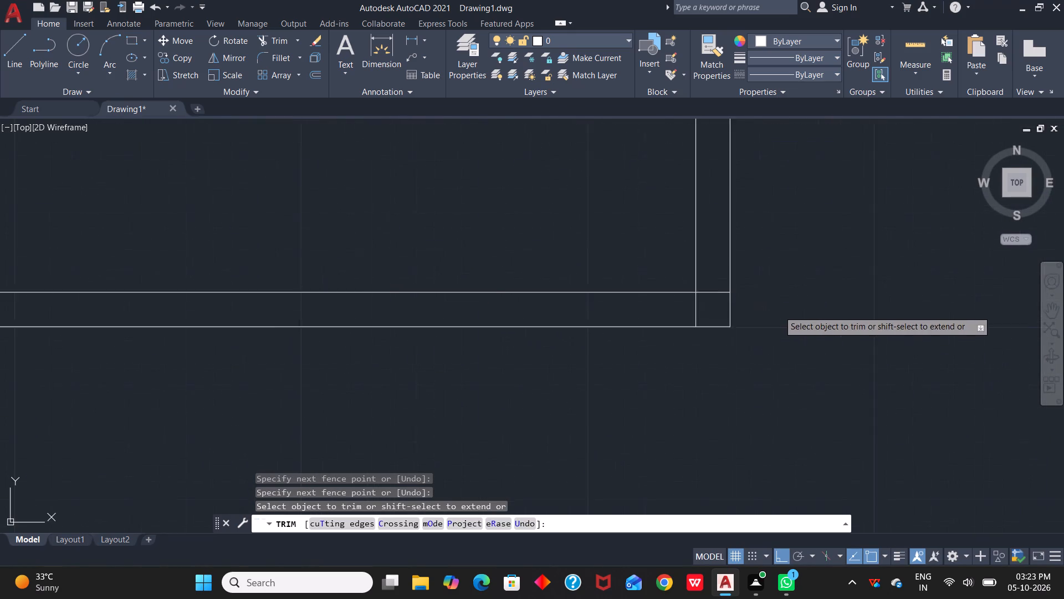
{"action": "scroll", "coordinate": [779, 311], "scroll_direction": "up", "scroll_amount": 3}
{"action": "left_click_drag", "start_coordinate": [669, 265], "coordinate": [610, 313]}
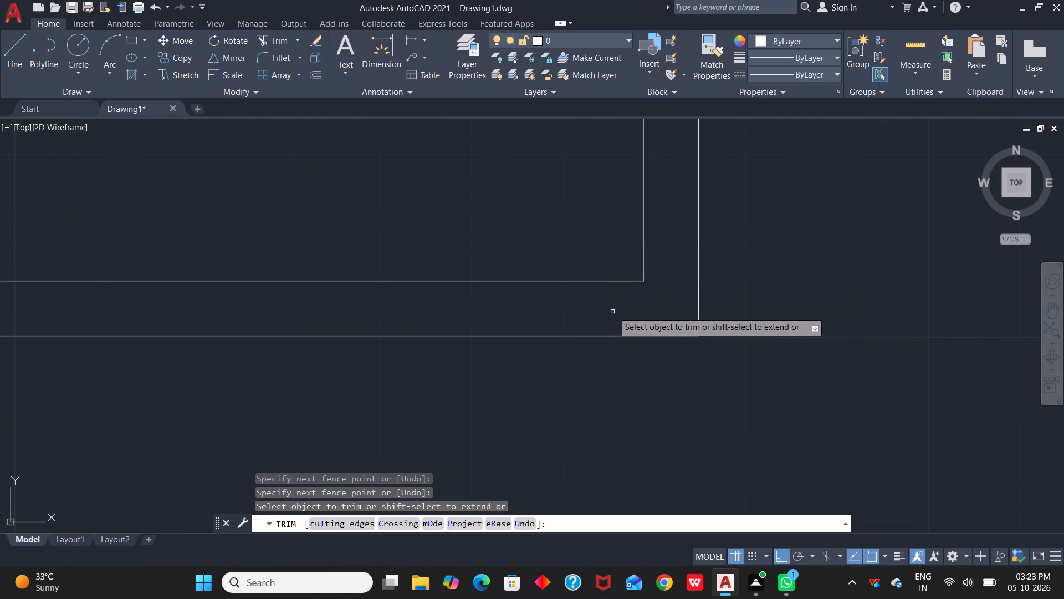
{"action": "scroll", "coordinate": [617, 310], "scroll_direction": "down", "scroll_amount": 3}
{"action": "scroll", "coordinate": [710, 303], "scroll_direction": "down", "scroll_amount": 2}
{"action": "middle_click_drag", "start_coordinate": [710, 296], "coordinate": [725, 356]}
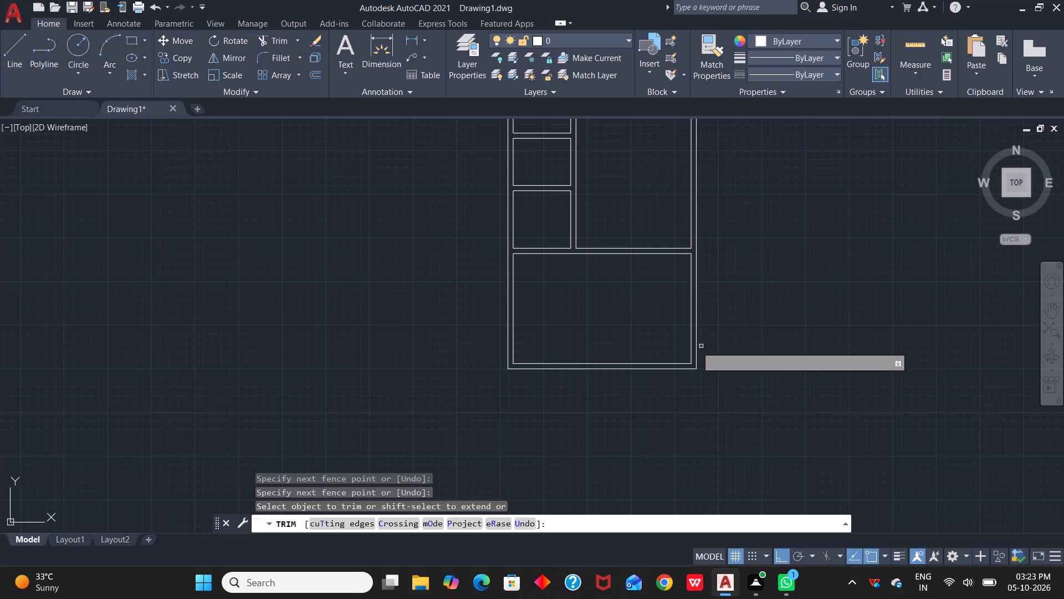
{"action": "key", "text": "Escape"}
{"action": "key", "text": "Escape"}
{"action": "key", "text": "Escape"}
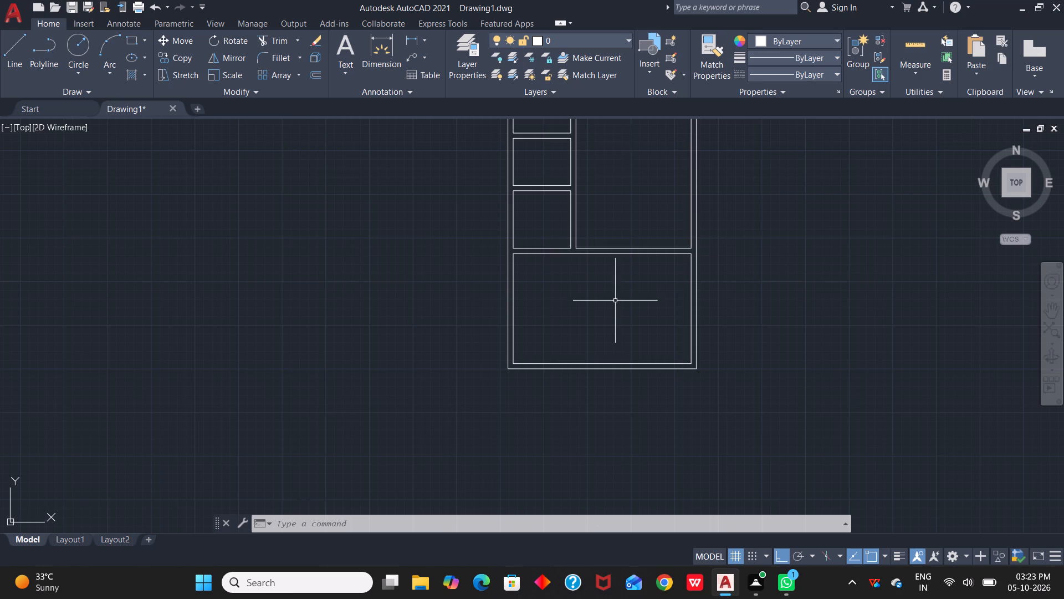
Offset the bottom room's east inner wall line 7'6" west, and offset the new line another 6" west to form a partition.
{"action": "type", "text": "o"}
{"action": "key", "text": "space"}
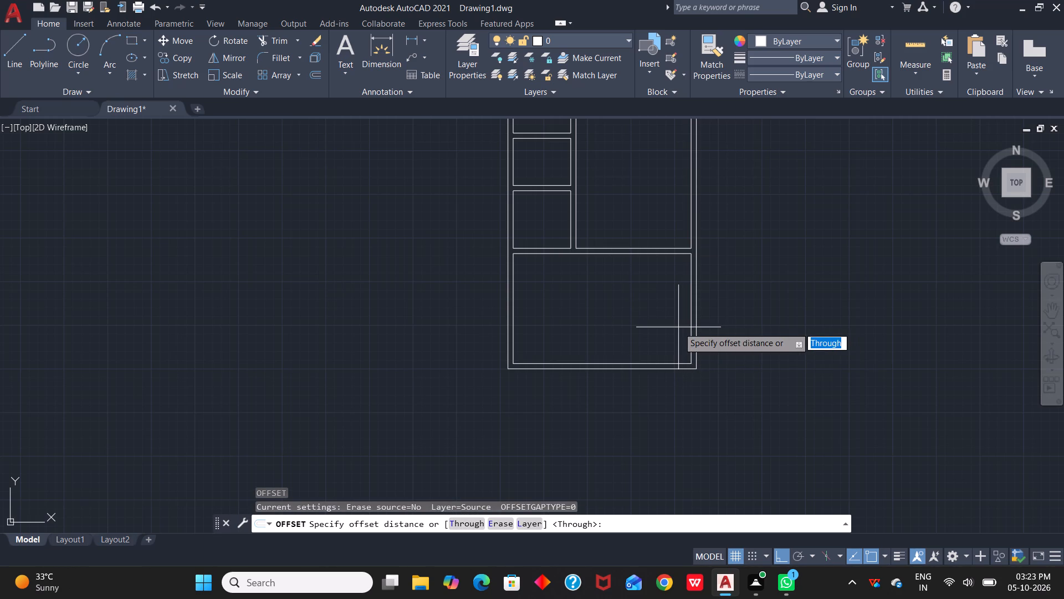
{"action": "type", "text": "7'"}
{"action": "type", "text": "6\""}
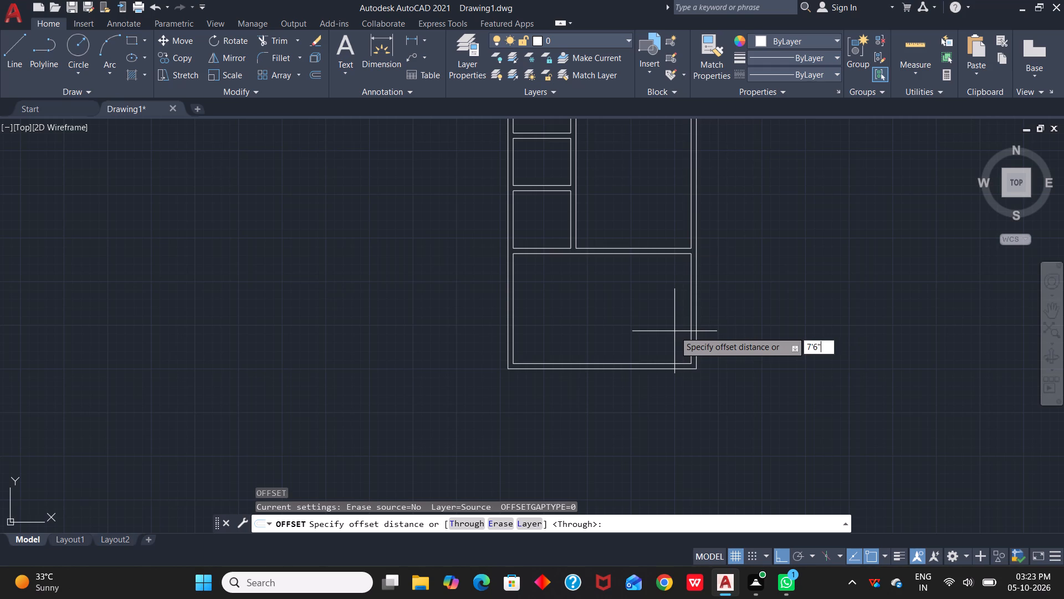
{"action": "key", "text": "space"}
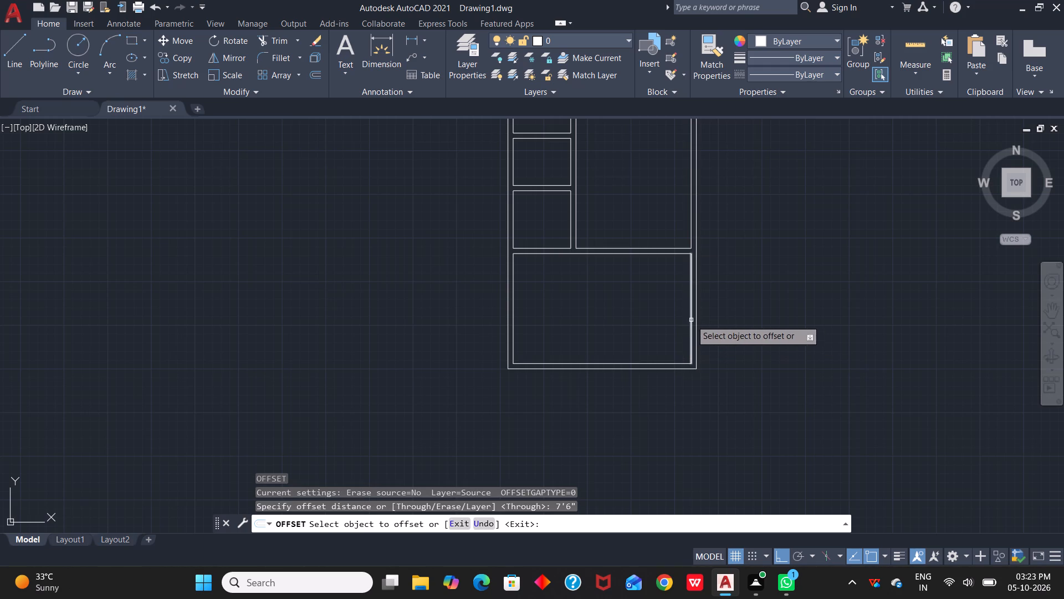
{"action": "left_click", "coordinate": [691, 320]}
{"action": "left_click", "coordinate": [606, 331]}
{"action": "left_click_drag", "start_coordinate": [614, 326], "coordinate": [606, 327]}
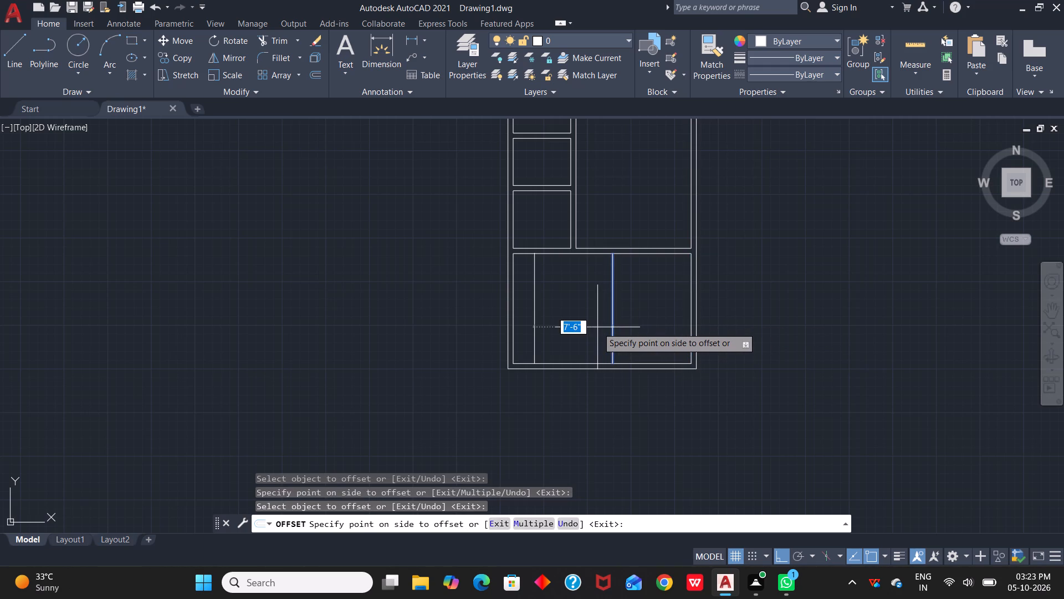
{"action": "type", "text": "6\""}
{"action": "key", "text": "space"}
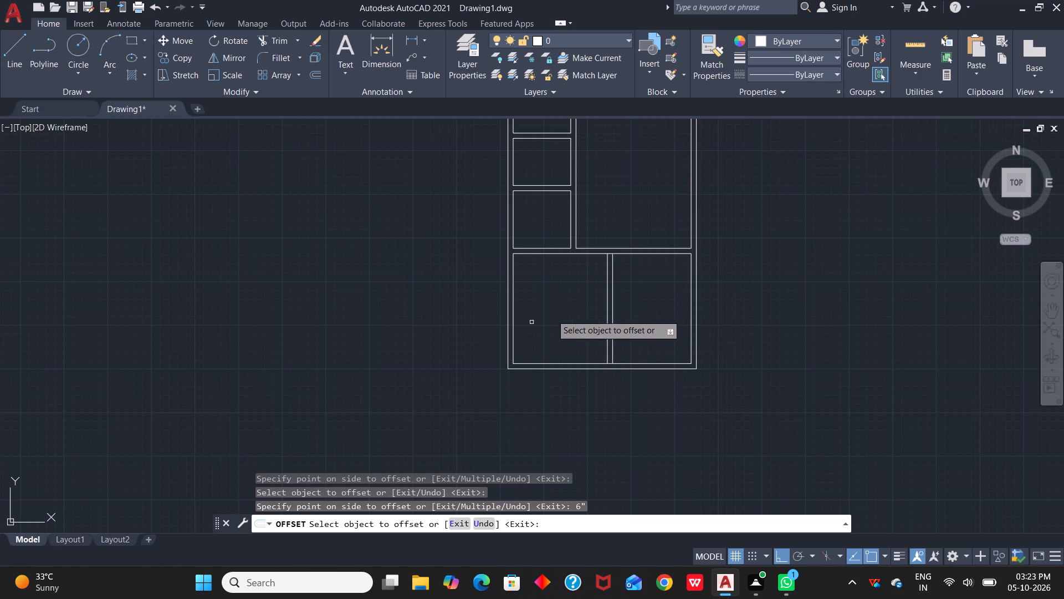
Quick-measure the bottom rooms, the large middle room and the small west-side rooms, then end the measurement.
{"action": "left_click", "coordinate": [915, 32]}
{"action": "left_click", "coordinate": [912, 34]}
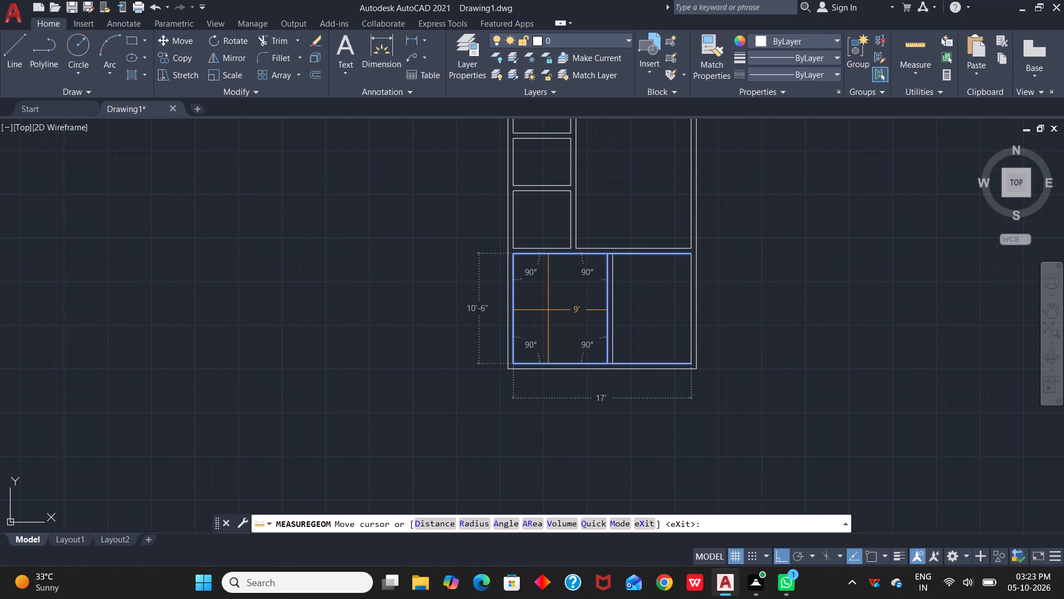
{"action": "scroll", "coordinate": [609, 181], "scroll_direction": "down", "scroll_amount": 1}
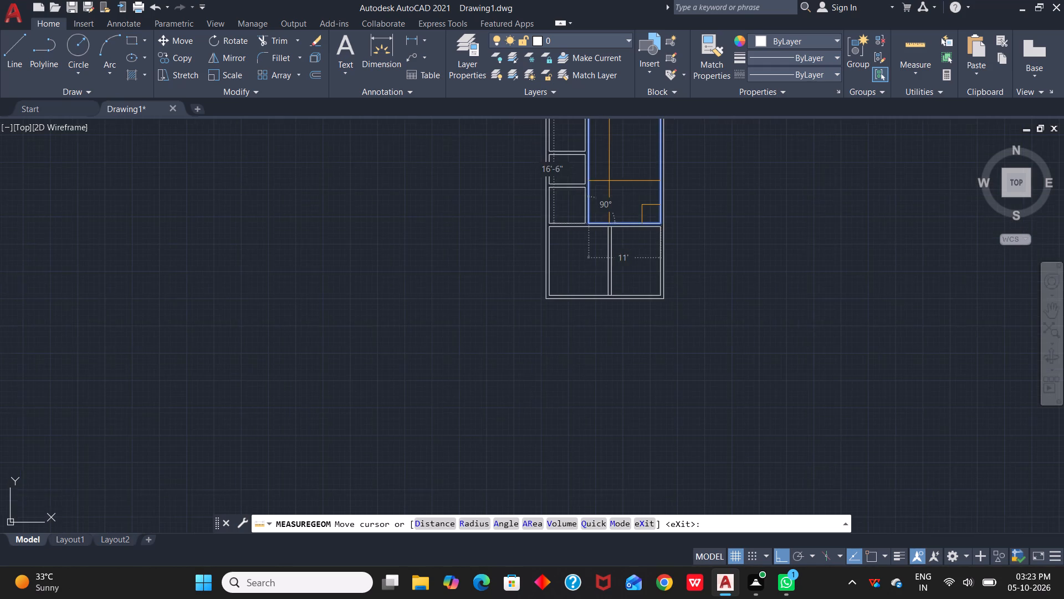
{"action": "middle_click_drag", "start_coordinate": [610, 181], "coordinate": [620, 306]}
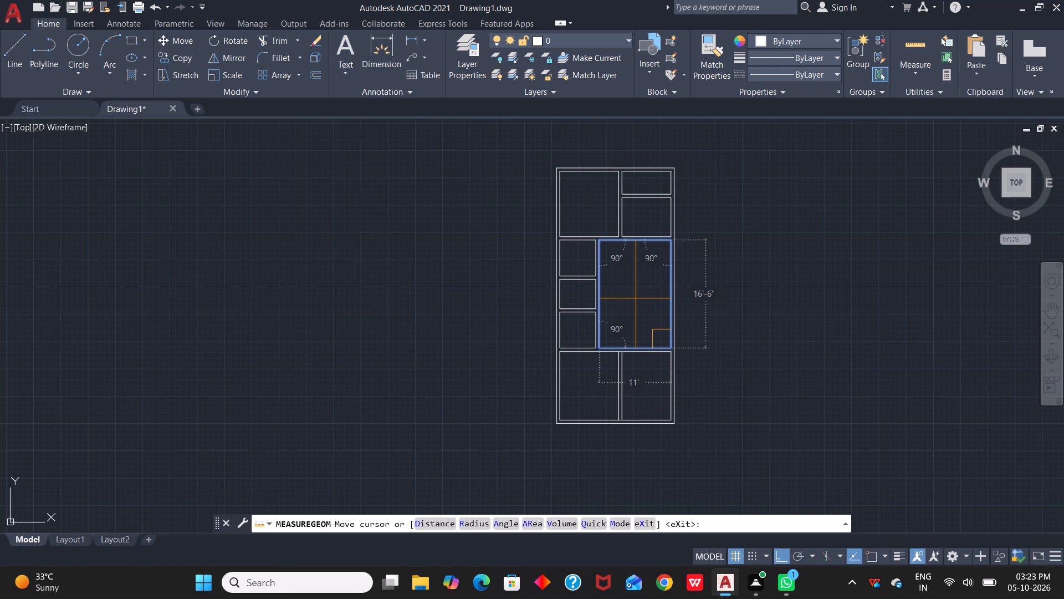
{"action": "scroll", "coordinate": [636, 298], "scroll_direction": "up", "scroll_amount": 3}
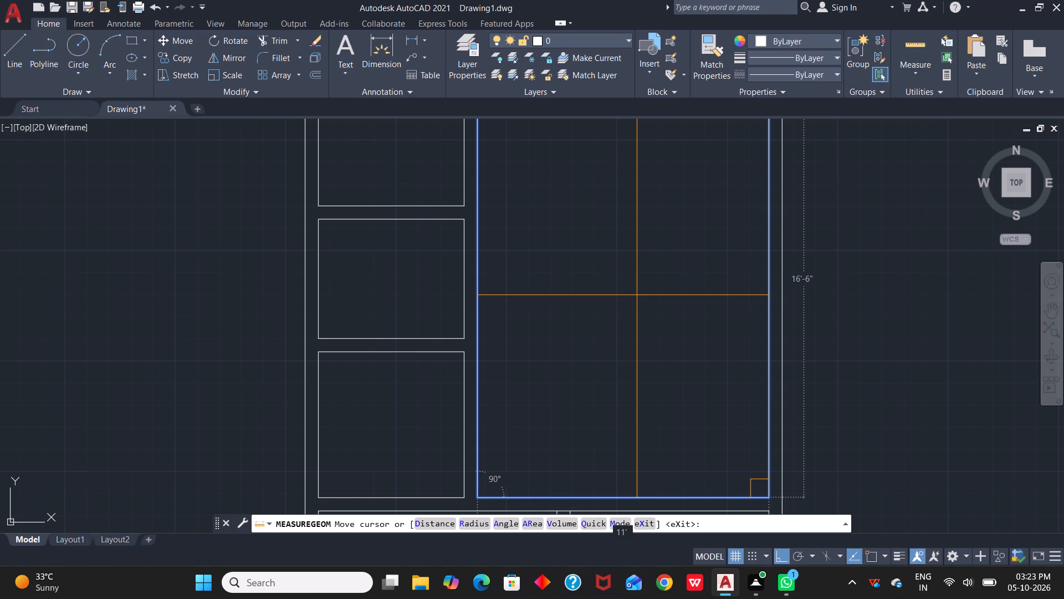
{"action": "scroll", "coordinate": [637, 295], "scroll_direction": "down", "scroll_amount": 1}
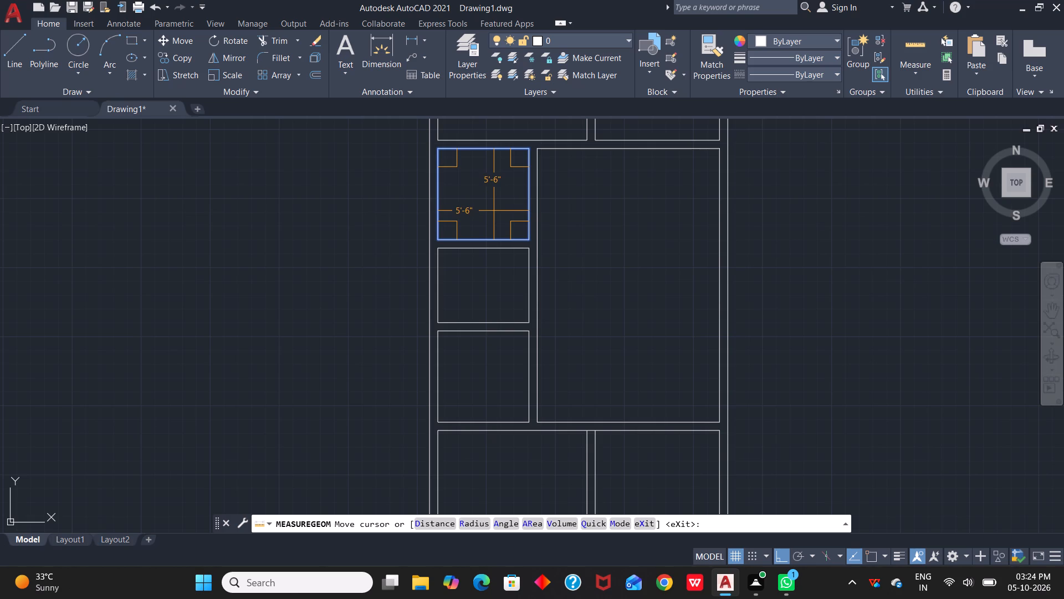
{"action": "key", "text": "Escape"}
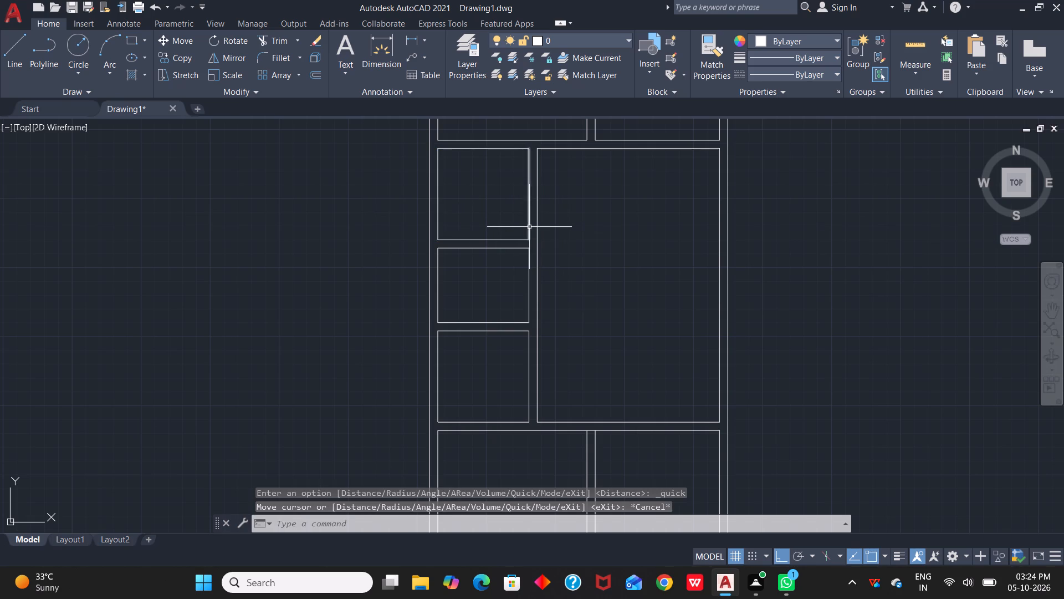
Join the three east wall line segments of the small west-side rooms into one line.
{"action": "scroll", "coordinate": [530, 249], "scroll_direction": "up", "scroll_amount": 3}
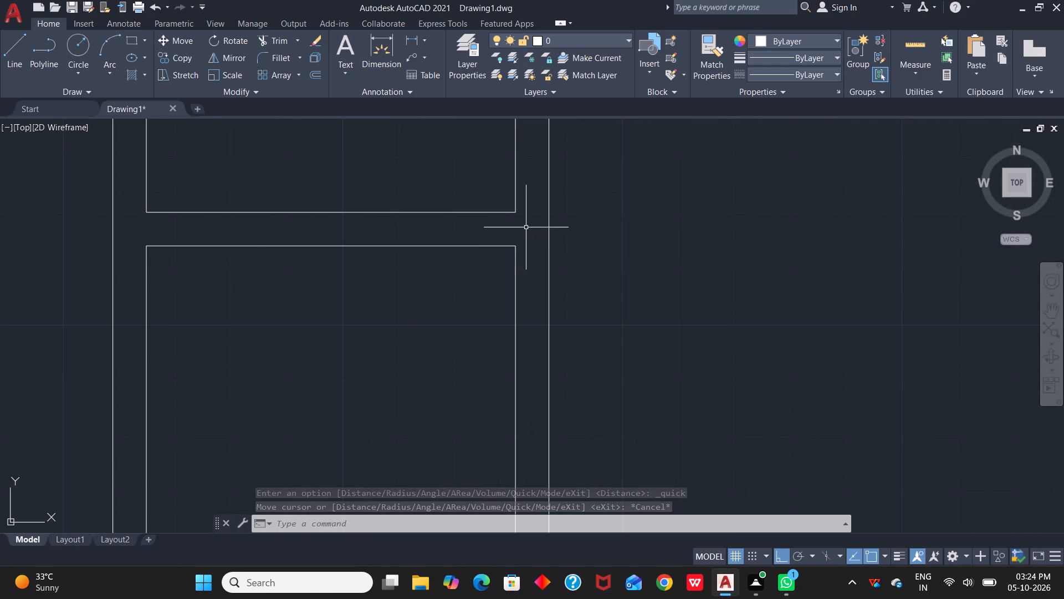
{"action": "scroll", "coordinate": [523, 231], "scroll_direction": "up", "scroll_amount": 2}
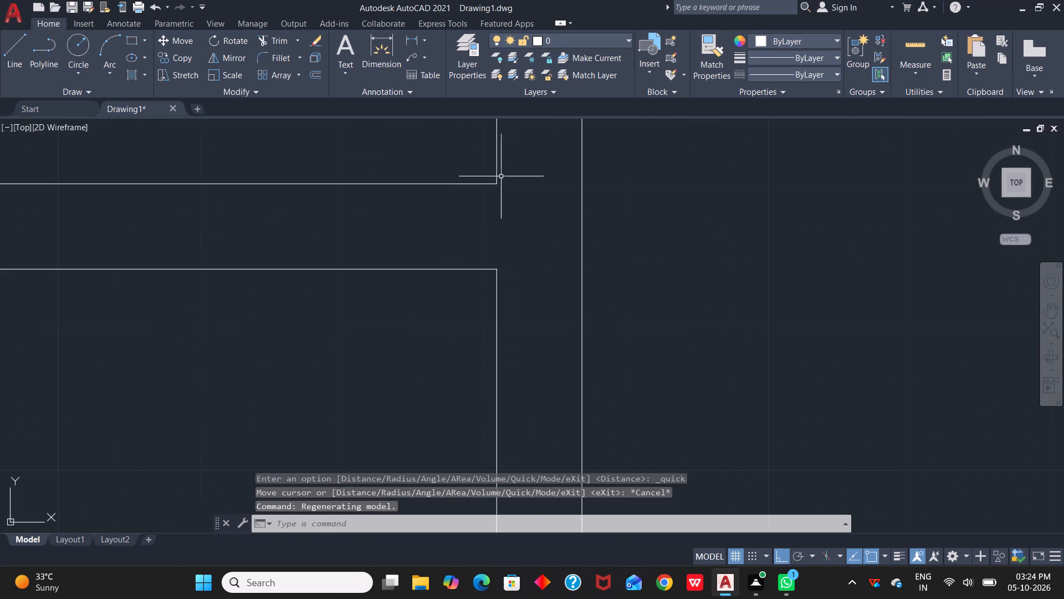
{"action": "left_click", "coordinate": [498, 165]}
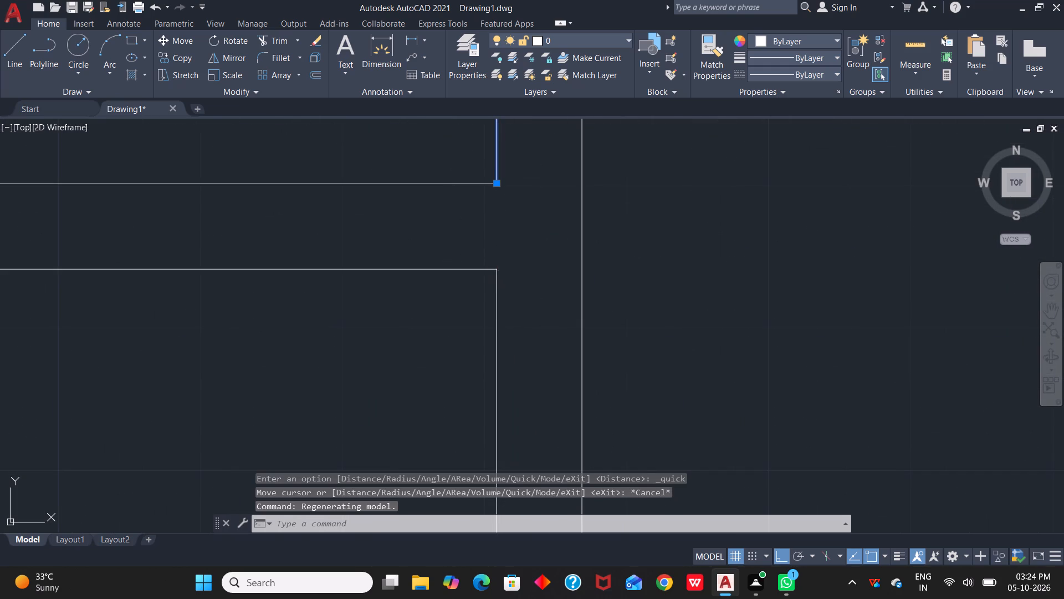
{"action": "left_click", "coordinate": [498, 288]}
{"action": "scroll", "coordinate": [513, 272], "scroll_direction": "down", "scroll_amount": 2}
{"action": "middle_click_drag", "start_coordinate": [519, 288], "coordinate": [523, 126]}
{"action": "scroll", "coordinate": [523, 243], "scroll_direction": "down", "scroll_amount": 3}
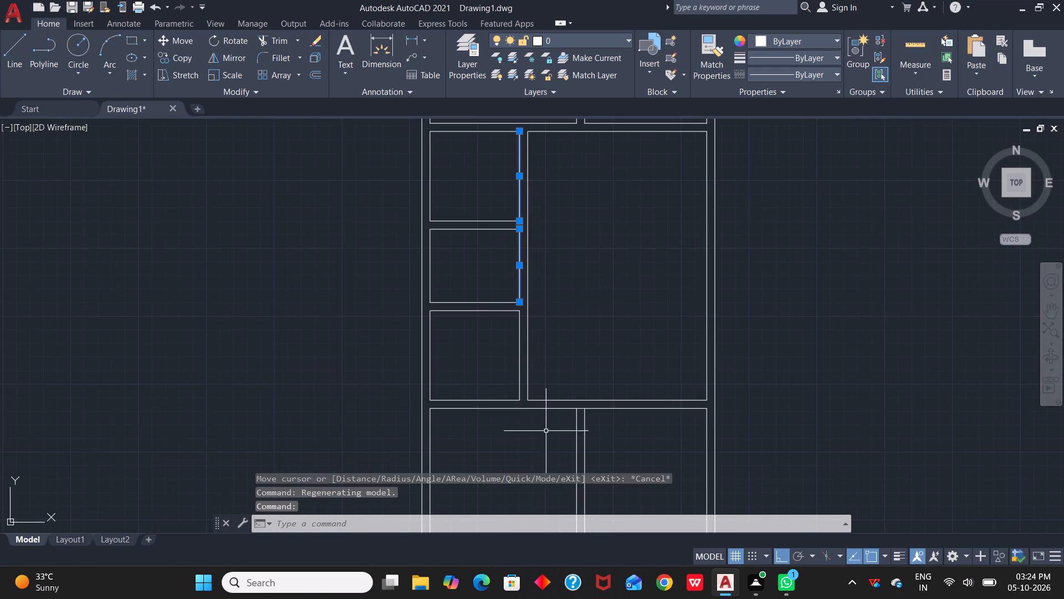
{"action": "left_click", "coordinate": [519, 340]}
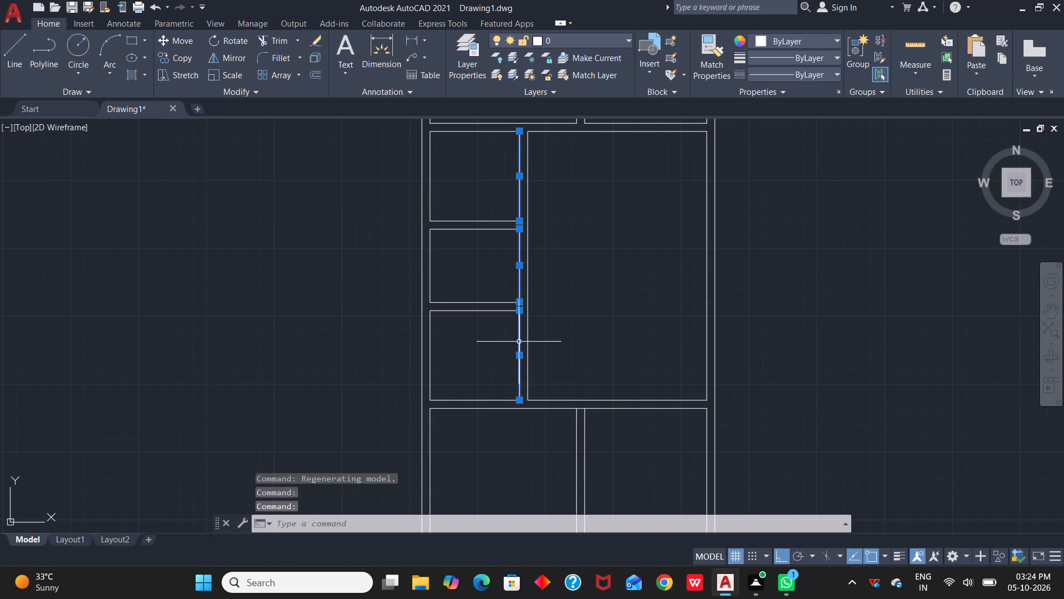
{"action": "type", "text": "j"}
{"action": "key", "text": "space"}
Erase the west wall line of the large middle room.
{"action": "scroll", "coordinate": [517, 323], "scroll_direction": "up", "scroll_amount": 5}
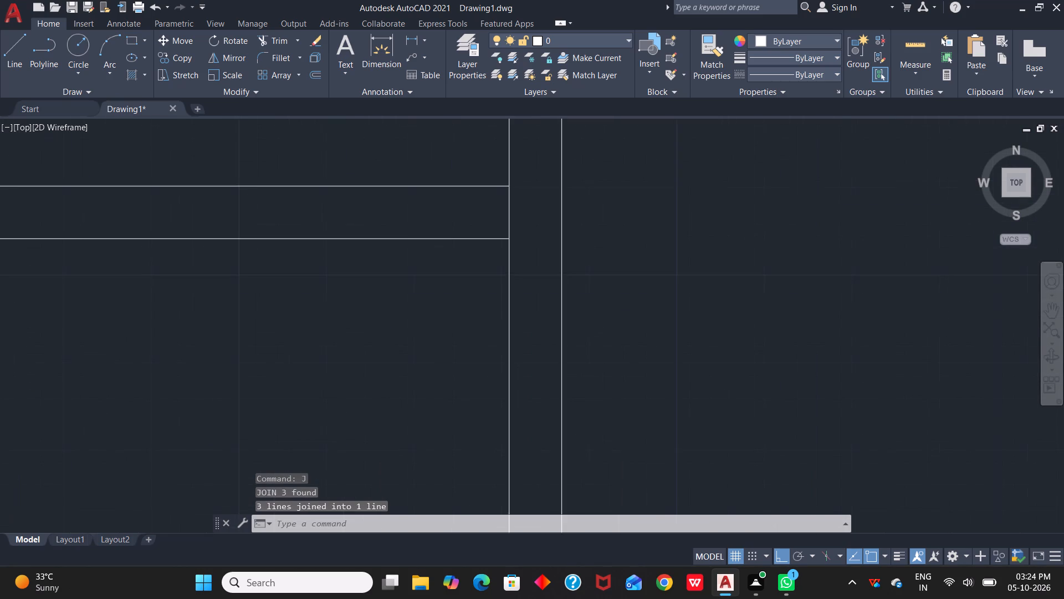
{"action": "middle_click_drag", "start_coordinate": [524, 322], "coordinate": [546, 397]}
{"action": "scroll", "coordinate": [553, 357], "scroll_direction": "down", "scroll_amount": 4}
{"action": "middle_click_drag", "start_coordinate": [551, 320], "coordinate": [557, 396]}
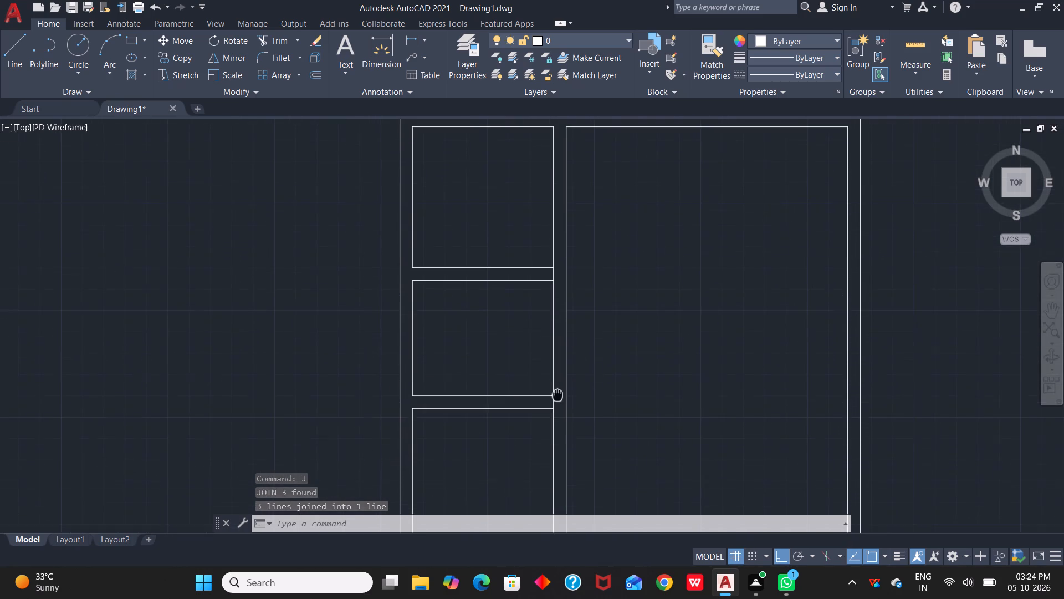
{"action": "middle_click_drag", "start_coordinate": [557, 396], "coordinate": [557, 398]}
{"action": "scroll", "coordinate": [555, 271], "scroll_direction": "up", "scroll_amount": 4}
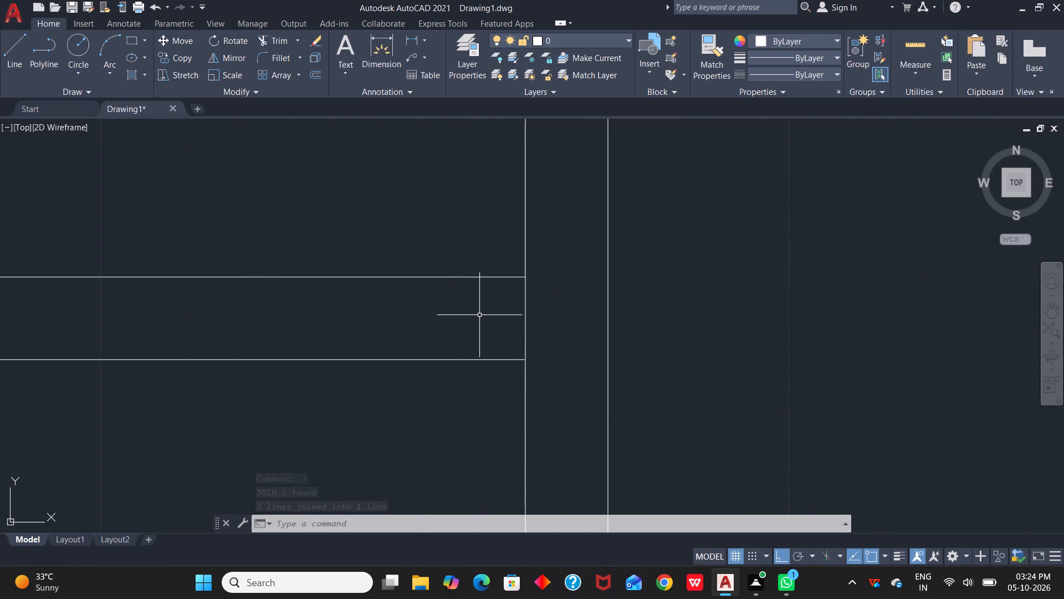
{"action": "scroll", "coordinate": [482, 315], "scroll_direction": "down", "scroll_amount": 3}
{"action": "left_click", "coordinate": [513, 328]}
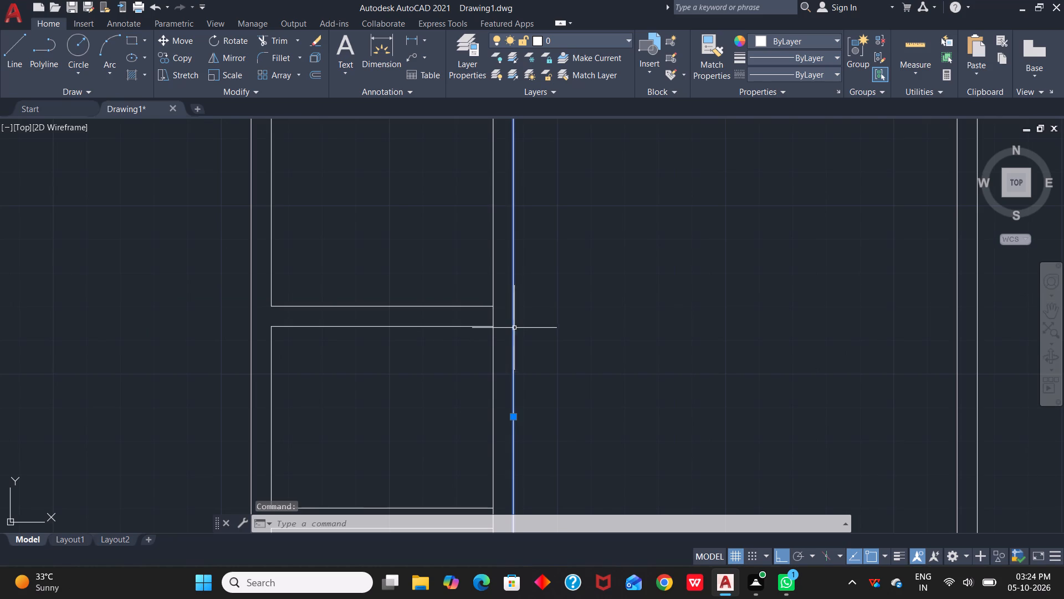
{"action": "key", "text": "Delete"}
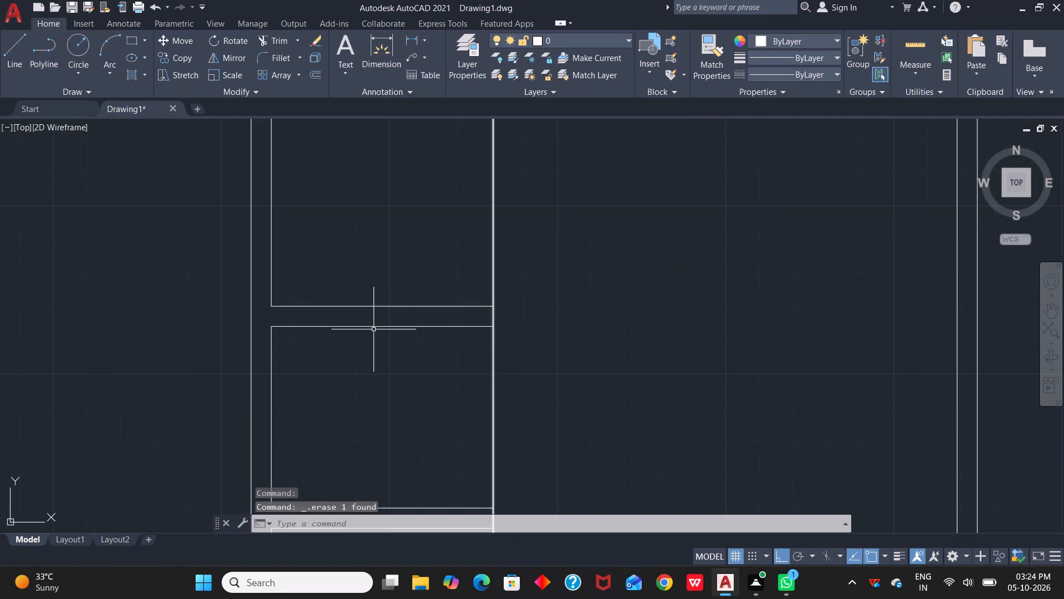
Join the three west inner wall line segments of the small west-side rooms into one line.
{"action": "left_click", "coordinate": [273, 282]}
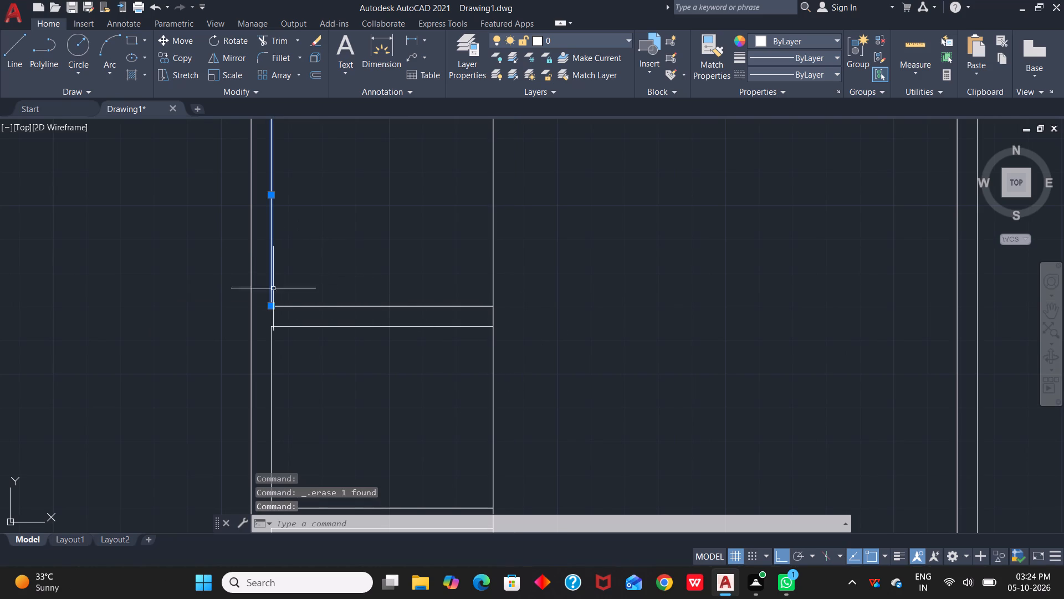
{"action": "left_click", "coordinate": [274, 364]}
{"action": "left_click", "coordinate": [265, 368]}
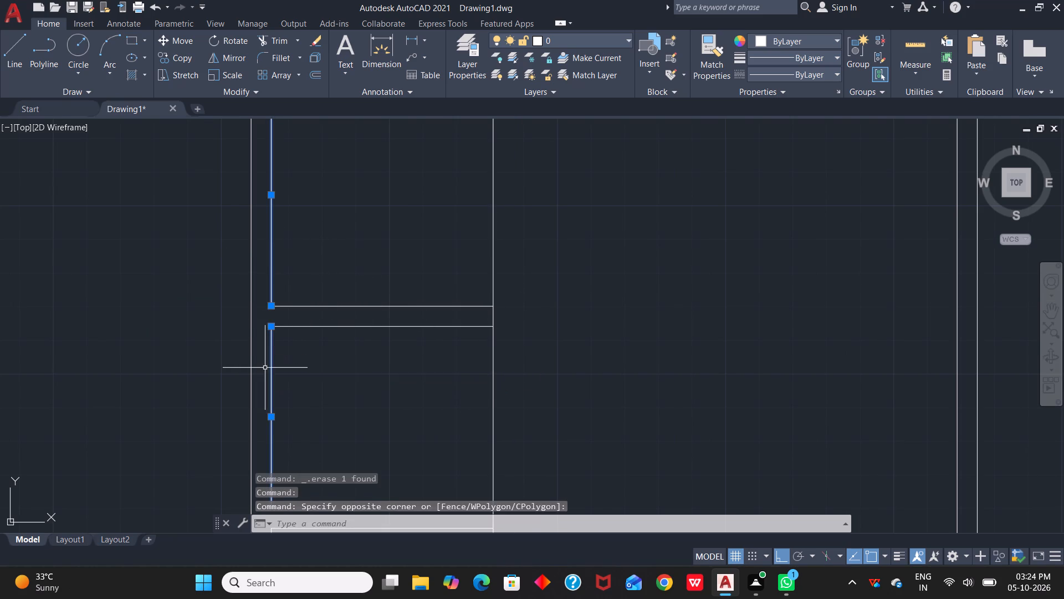
{"action": "scroll", "coordinate": [289, 364], "scroll_direction": "down", "scroll_amount": 2}
{"action": "middle_click_drag", "start_coordinate": [321, 374], "coordinate": [425, 232]}
{"action": "left_click", "coordinate": [385, 325]}
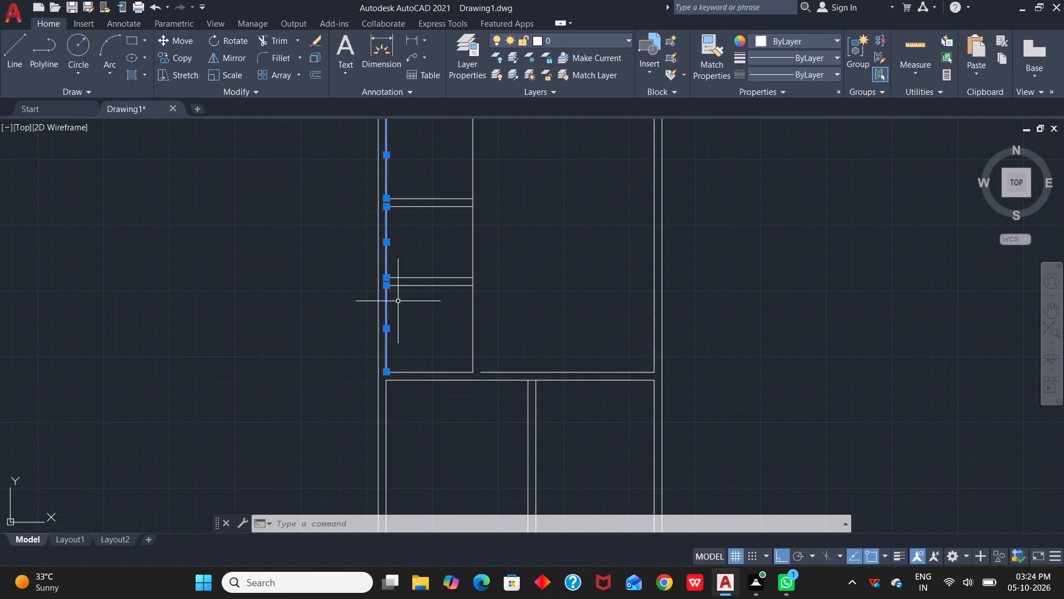
{"action": "type", "text": "j"}
{"action": "key", "text": "space"}
Offset the small rooms' joined west inner wall line 4'6" east, and offset the new line another 6" east to form a partition.
{"action": "type", "text": "o"}
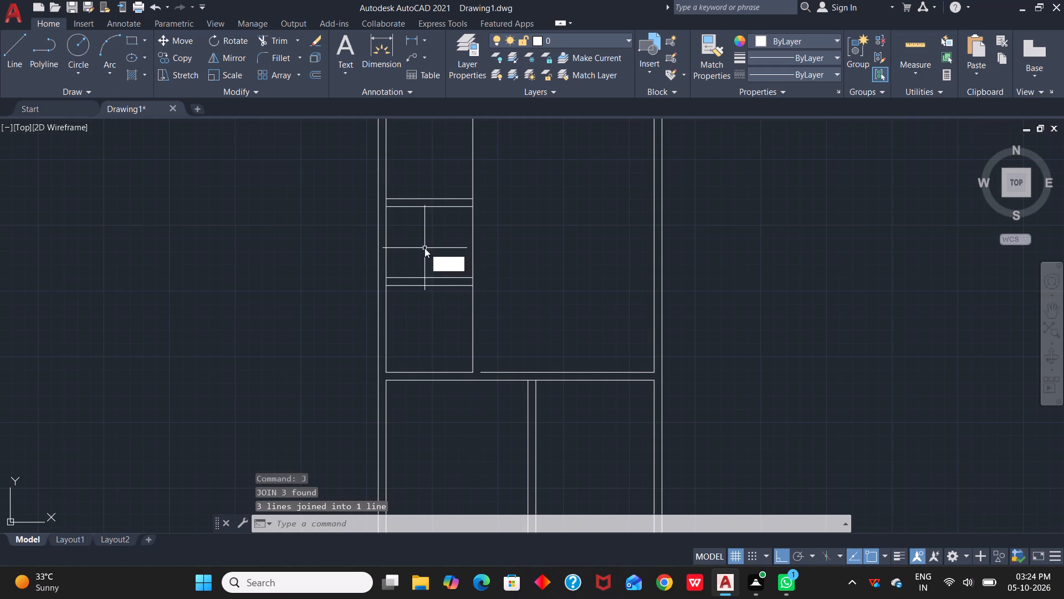
{"action": "key", "text": "space"}
{"action": "left_click", "coordinate": [386, 265]}
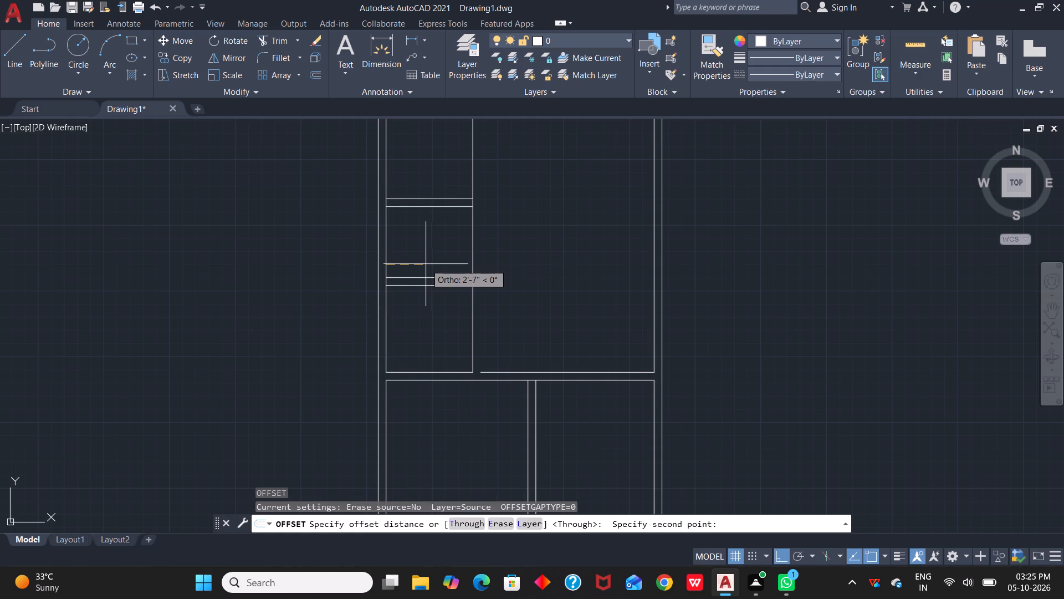
{"action": "type", "text": "4'6"}
{"action": "type", "text": "\""}
{"action": "key", "text": "space"}
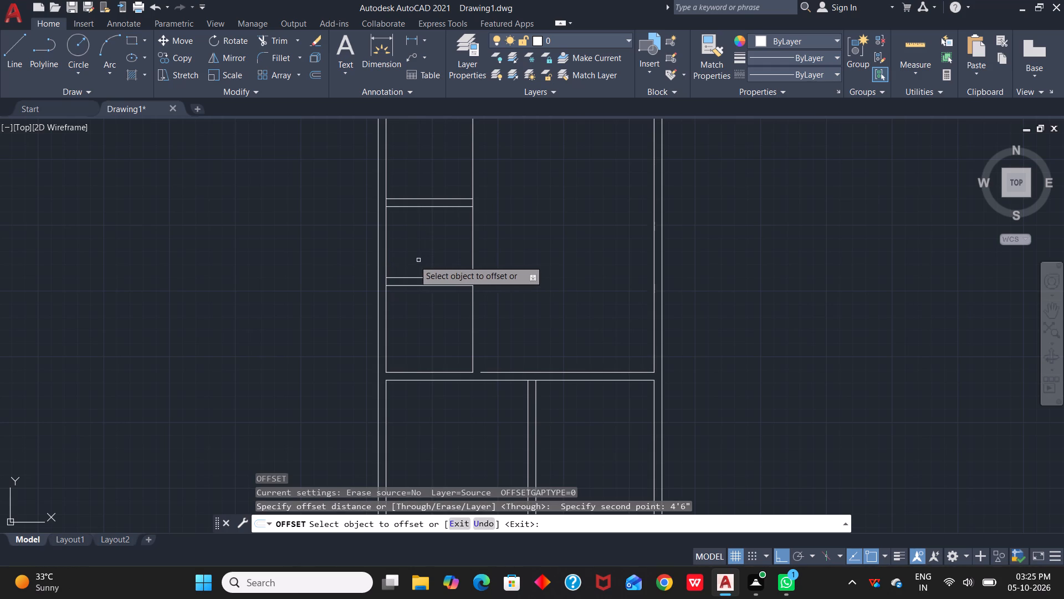
{"action": "left_click", "coordinate": [387, 253]}
{"action": "left_click", "coordinate": [400, 256]}
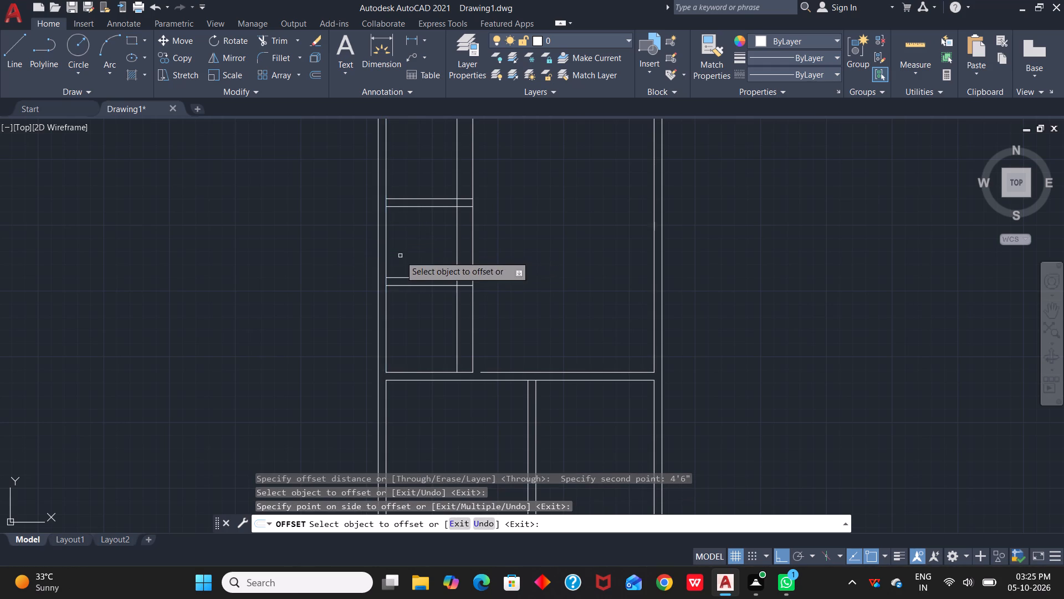
{"action": "left_click", "coordinate": [456, 256]}
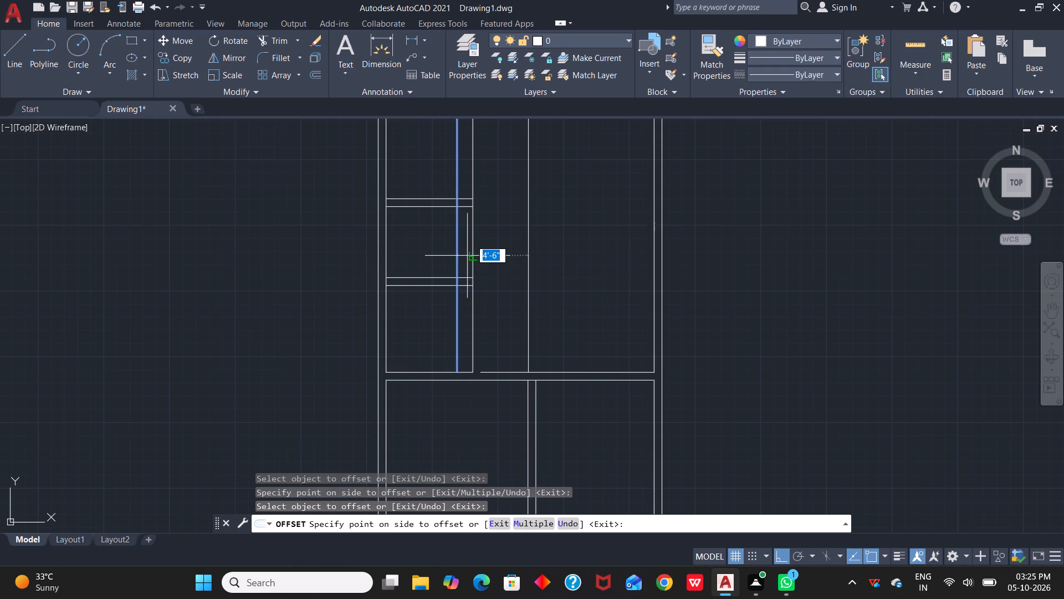
{"action": "type", "text": "6\""}
{"action": "key", "text": "space"}
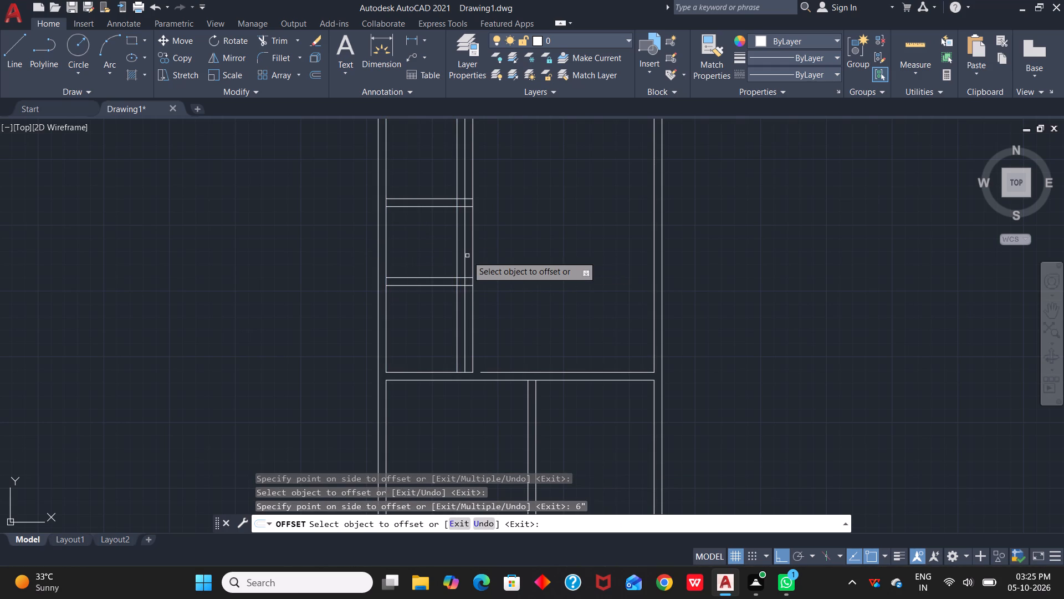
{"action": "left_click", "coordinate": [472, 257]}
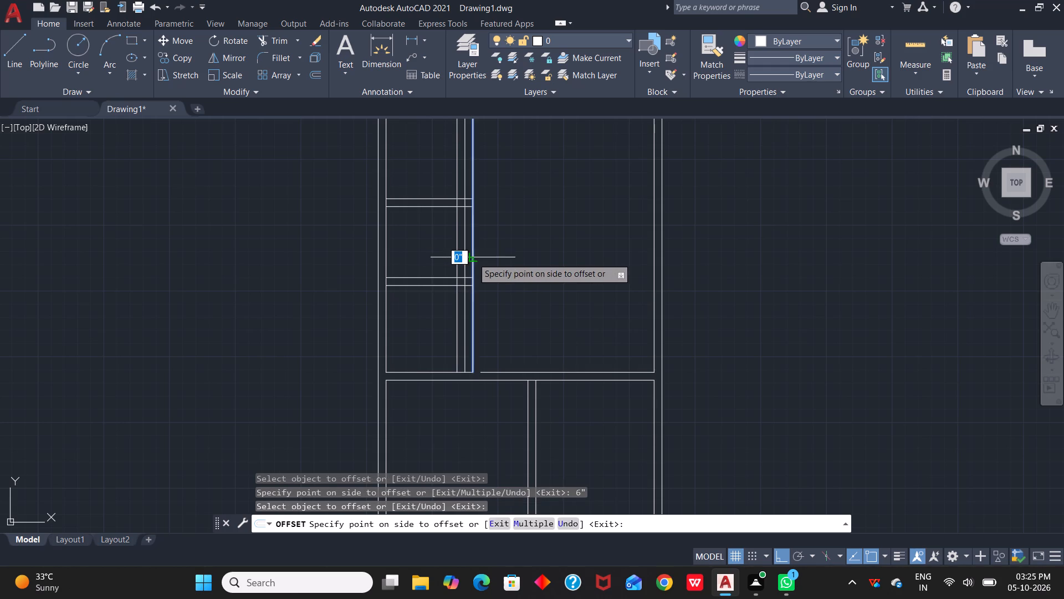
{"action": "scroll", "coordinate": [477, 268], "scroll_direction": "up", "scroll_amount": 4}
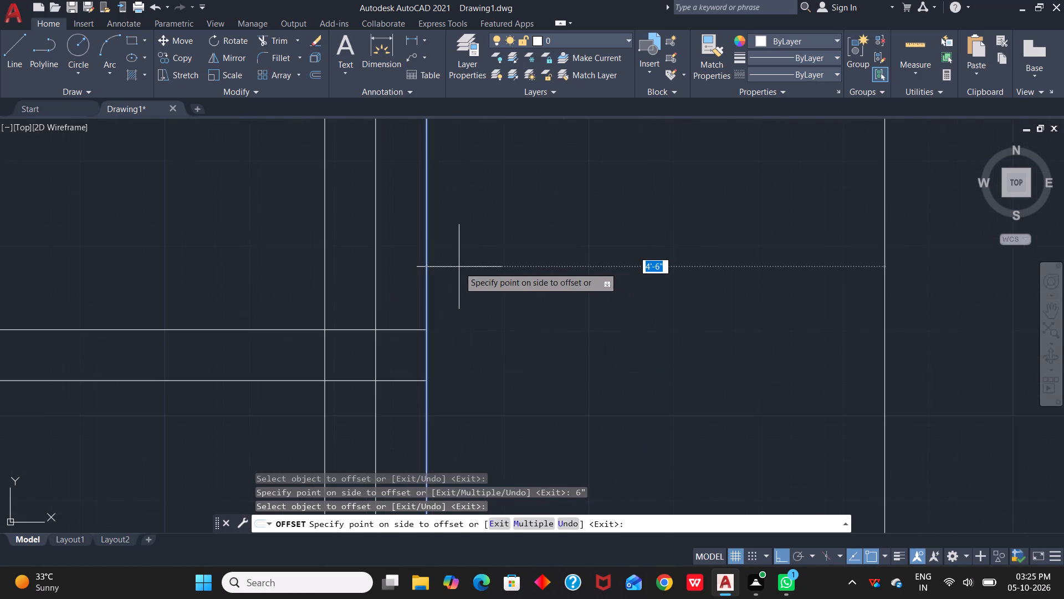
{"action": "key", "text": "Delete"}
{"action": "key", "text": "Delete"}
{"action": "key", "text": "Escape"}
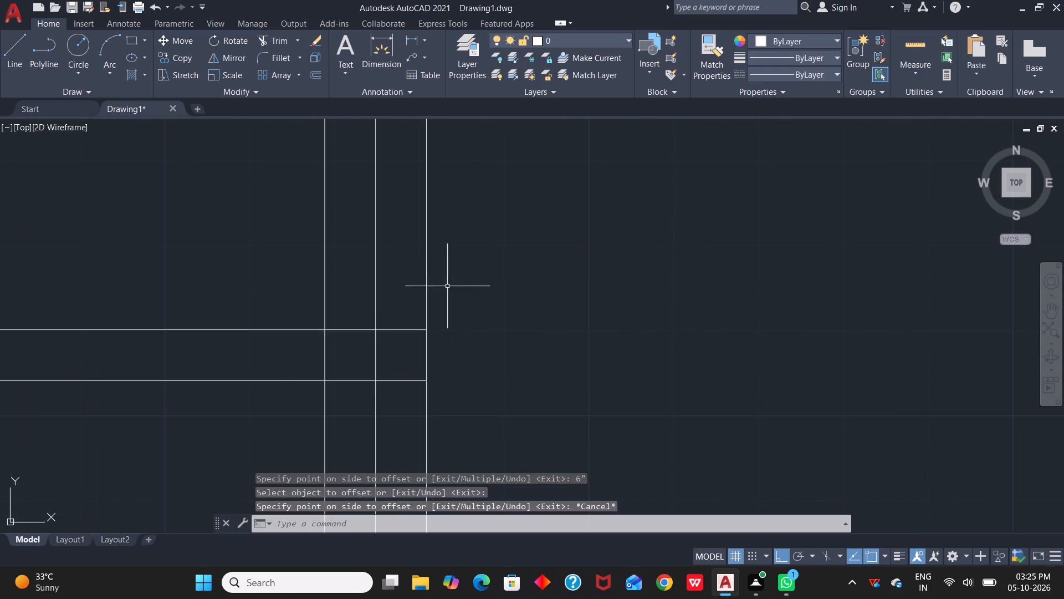
Erase the old joined east wall line of the small west-side rooms, just east of the new partition.
{"action": "left_click", "coordinate": [428, 293]}
{"action": "key", "text": "Delete"}
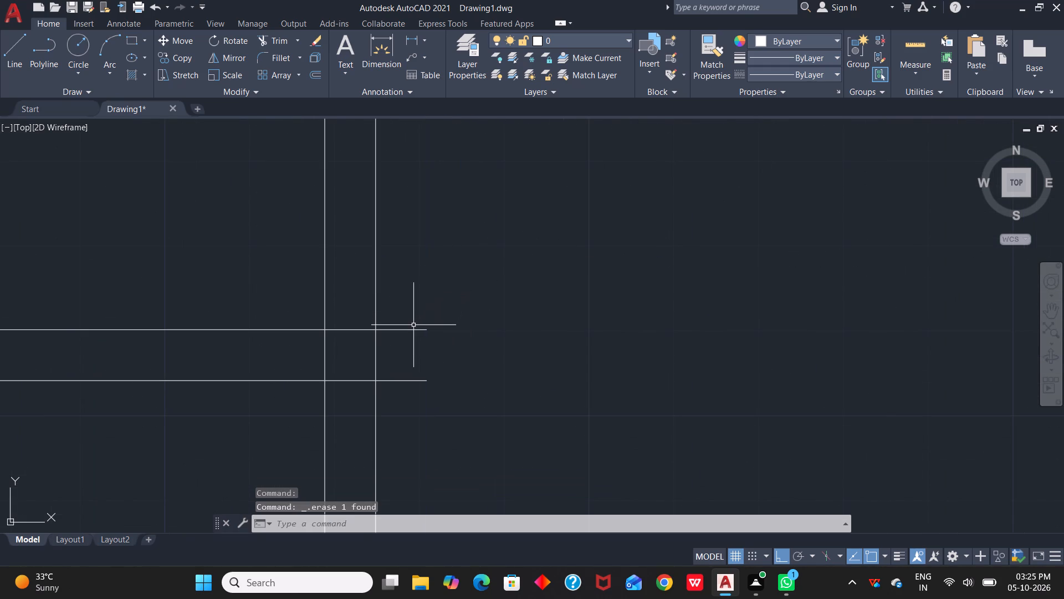
{"action": "key", "text": "Escape"}
{"action": "key", "text": "Escape"}
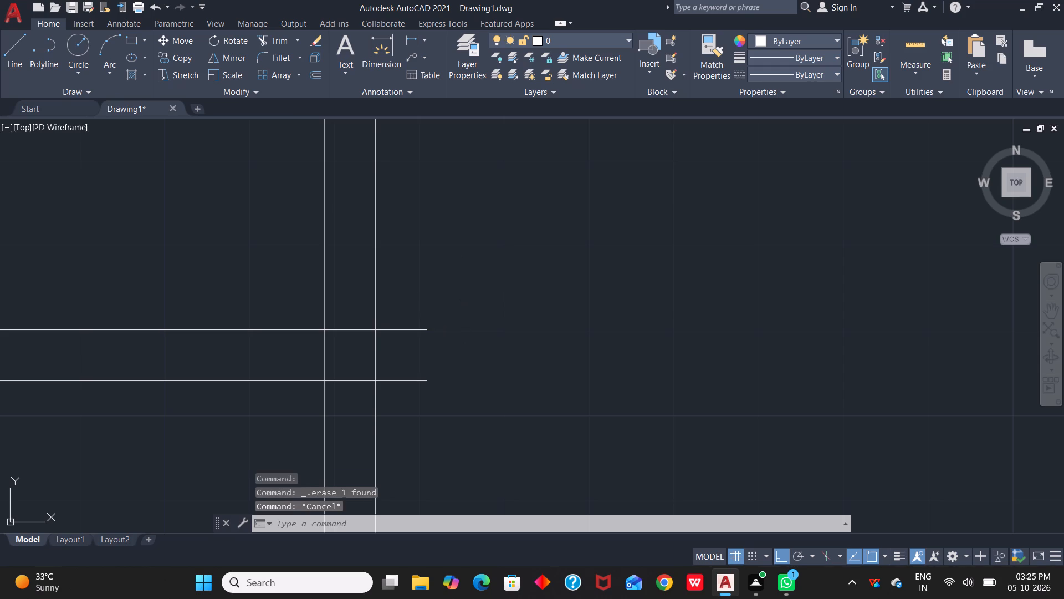
Trim the lower cross partition's two line ends projecting east of the new vertical partition.
{"action": "type", "text": "tr"}
{"action": "key", "text": "space"}
{"action": "left_click_drag", "start_coordinate": [403, 304], "coordinate": [411, 405]}
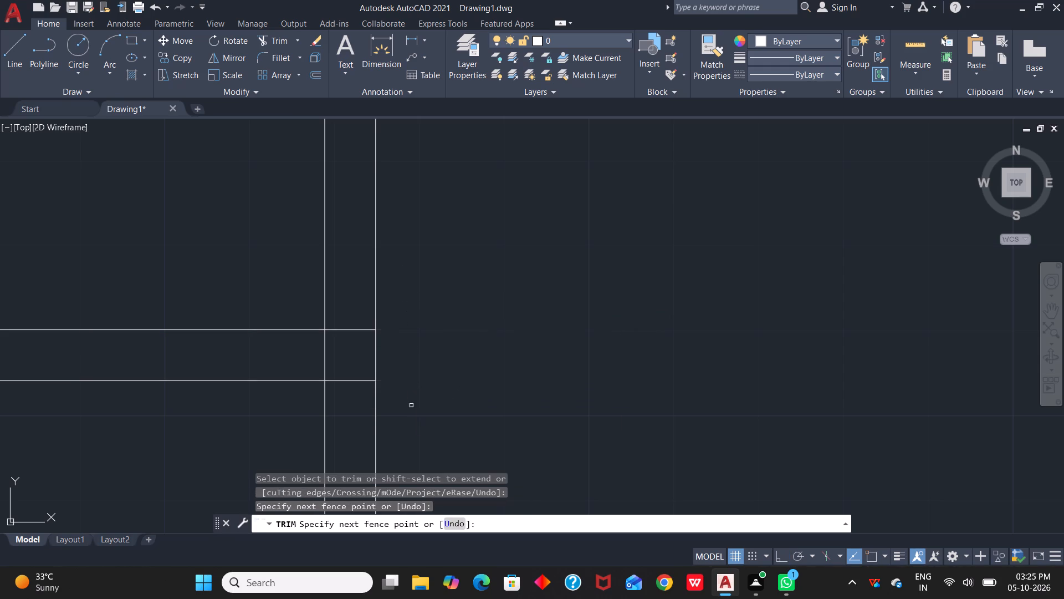
Trim the upper cross partition's two lines where they project beyond and run inside the new vertical partition.
{"action": "scroll", "coordinate": [410, 378], "scroll_direction": "down", "scroll_amount": 3}
{"action": "middle_click_drag", "start_coordinate": [483, 389], "coordinate": [538, 216]}
{"action": "scroll", "coordinate": [480, 342], "scroll_direction": "up", "scroll_amount": 3}
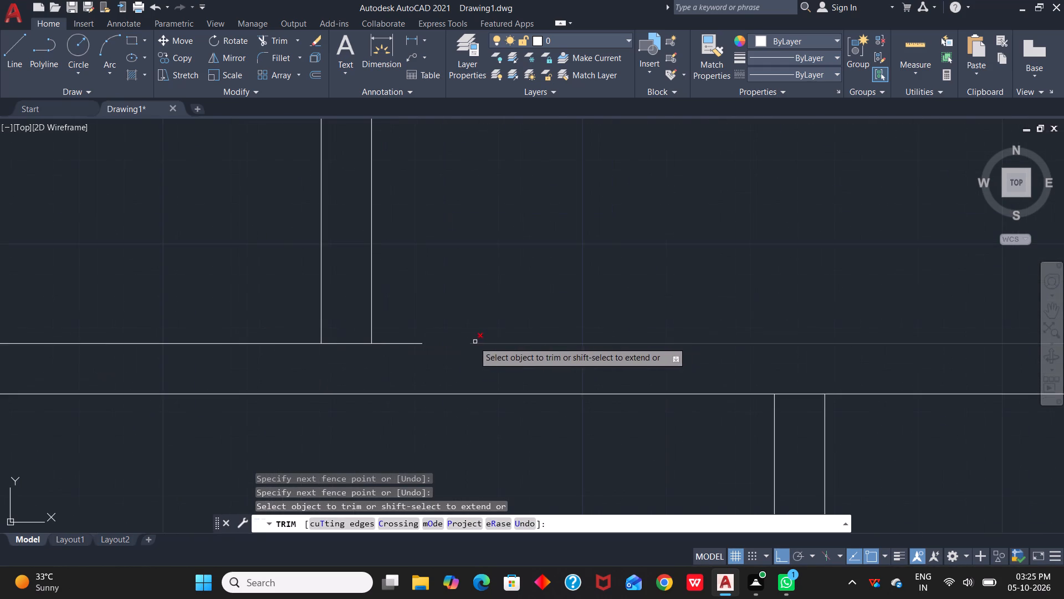
{"action": "scroll", "coordinate": [469, 249], "scroll_direction": "down", "scroll_amount": 2}
{"action": "middle_click_drag", "start_coordinate": [487, 224], "coordinate": [507, 450]}
{"action": "scroll", "coordinate": [505, 240], "scroll_direction": "down", "scroll_amount": 3}
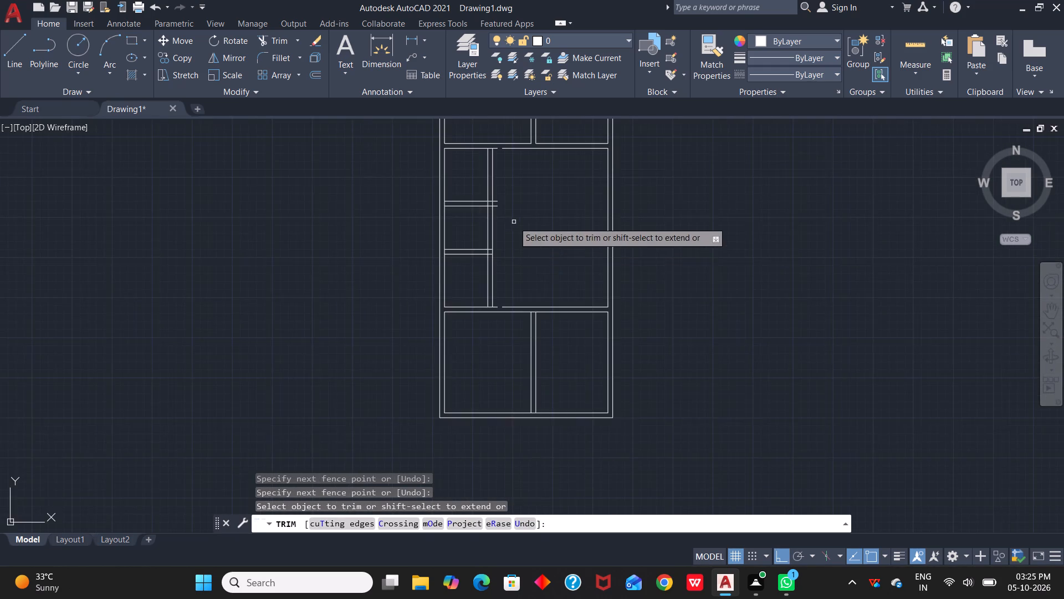
{"action": "middle_click_drag", "start_coordinate": [518, 235], "coordinate": [537, 288]}
{"action": "scroll", "coordinate": [537, 262], "scroll_direction": "up", "scroll_amount": 3}
{"action": "left_click_drag", "start_coordinate": [439, 219], "coordinate": [429, 289]}
{"action": "left_click_drag", "start_coordinate": [413, 226], "coordinate": [419, 270]}
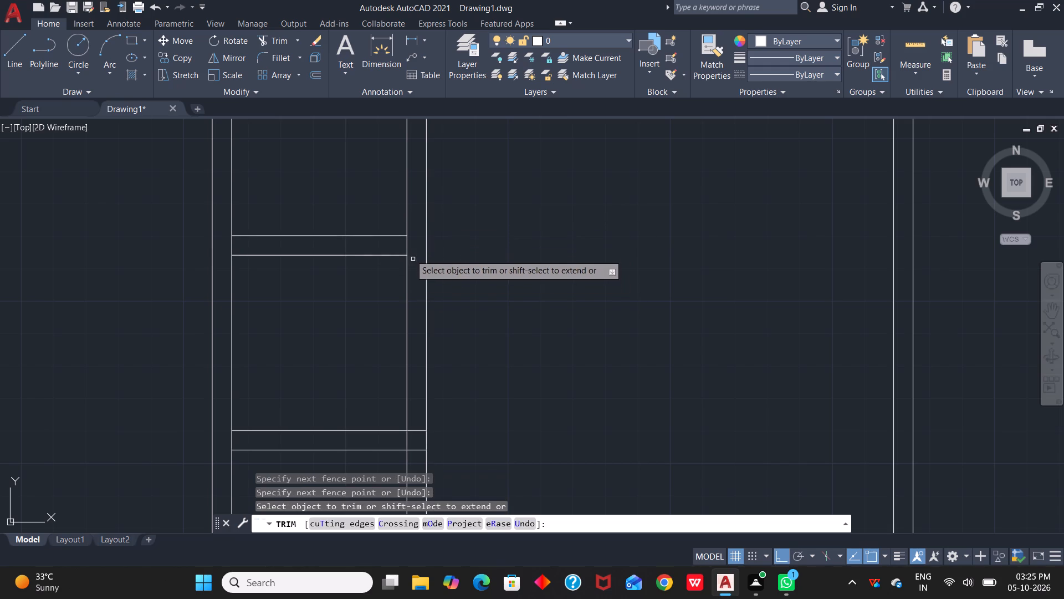
Trim the leftover line pieces where the upper and lower cross partitions meet the new vertical partition.
{"action": "left_click", "coordinate": [408, 246]}
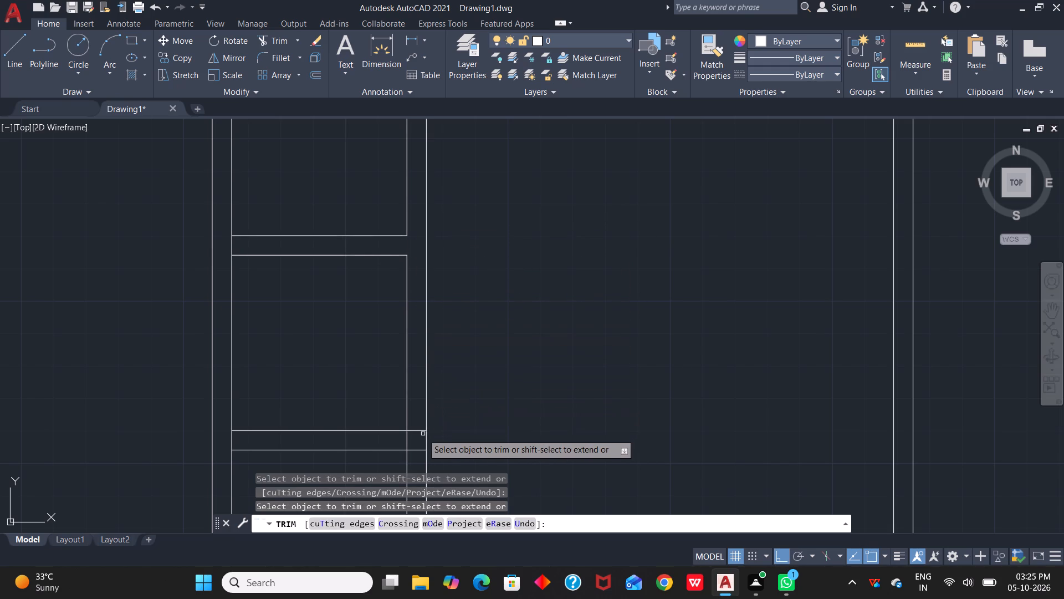
{"action": "left_click", "coordinate": [421, 432]}
{"action": "left_click", "coordinate": [410, 439]}
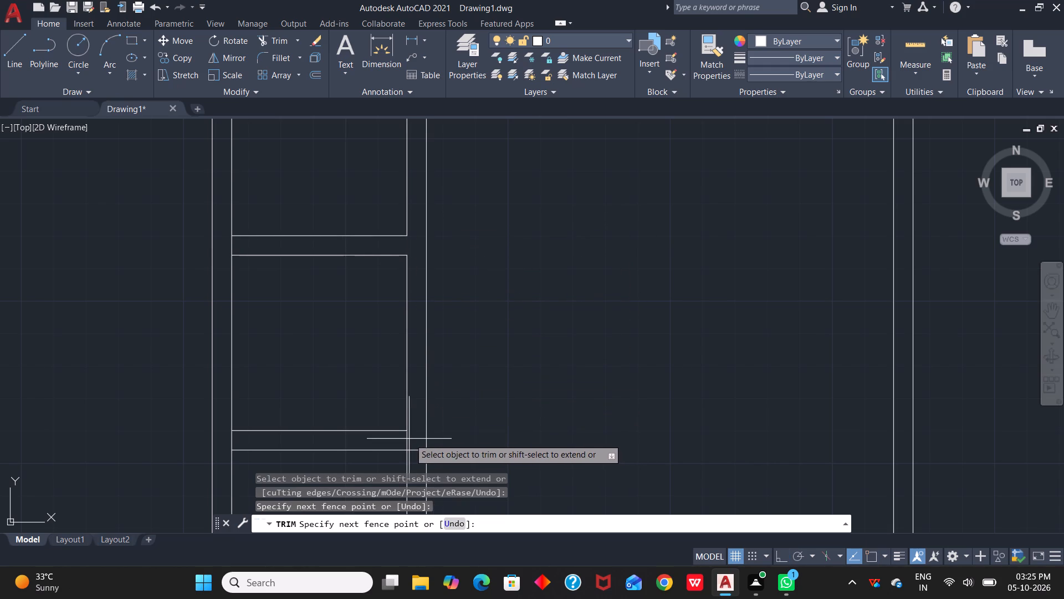
{"action": "left_click_drag", "start_coordinate": [410, 440], "coordinate": [403, 440]}
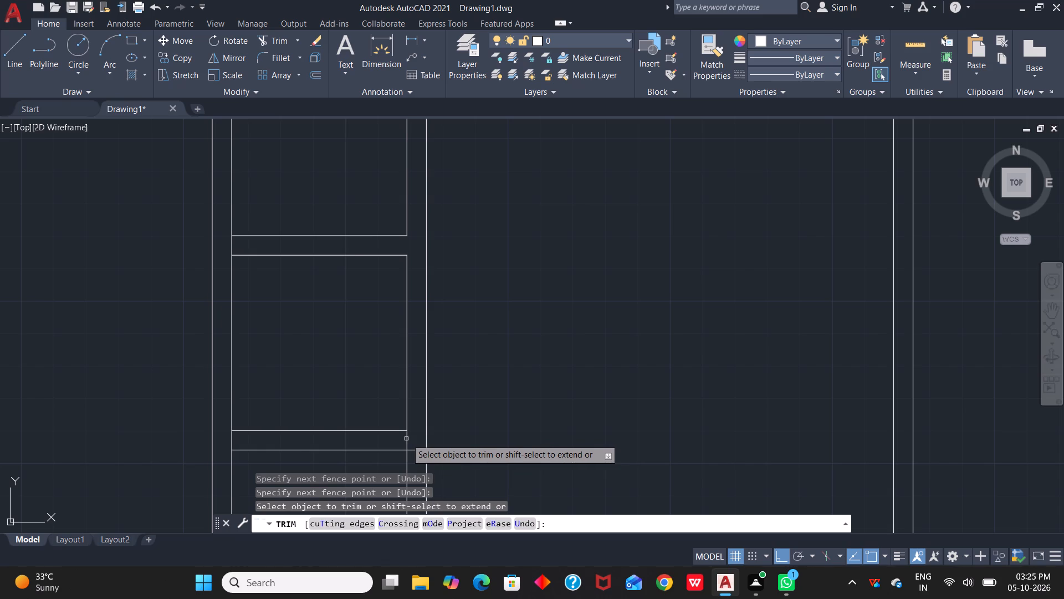
{"action": "left_click", "coordinate": [406, 439]}
{"action": "left_click", "coordinate": [415, 449]}
Trim away the large central room's north and south wall line segments between the small gap and the east wall.
{"action": "scroll", "coordinate": [442, 367], "scroll_direction": "down", "scroll_amount": 1}
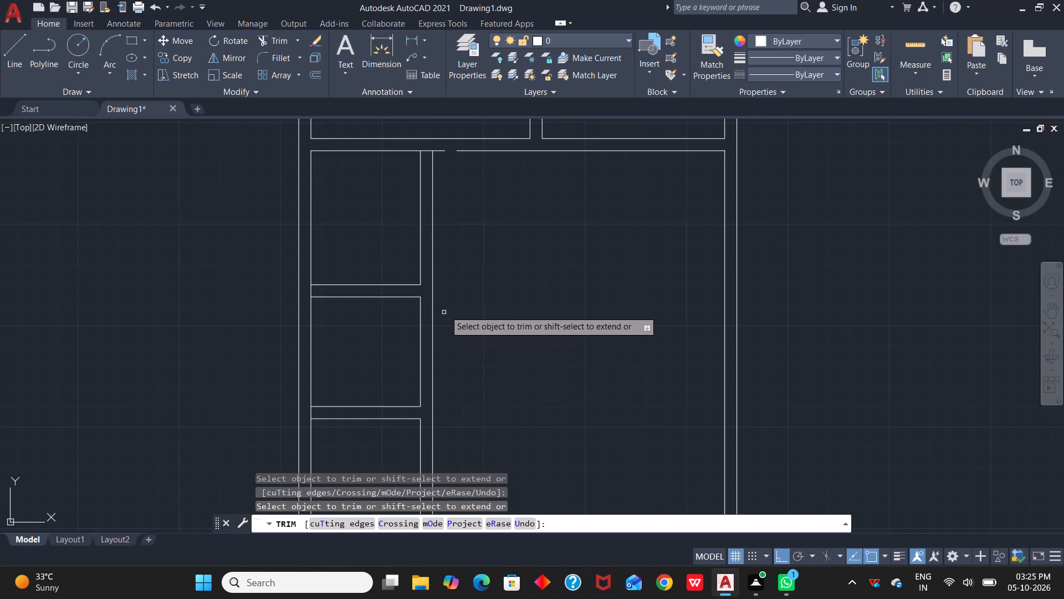
{"action": "middle_click", "coordinate": [477, 382]}
{"action": "middle_click_drag", "start_coordinate": [474, 282], "coordinate": [509, 466]}
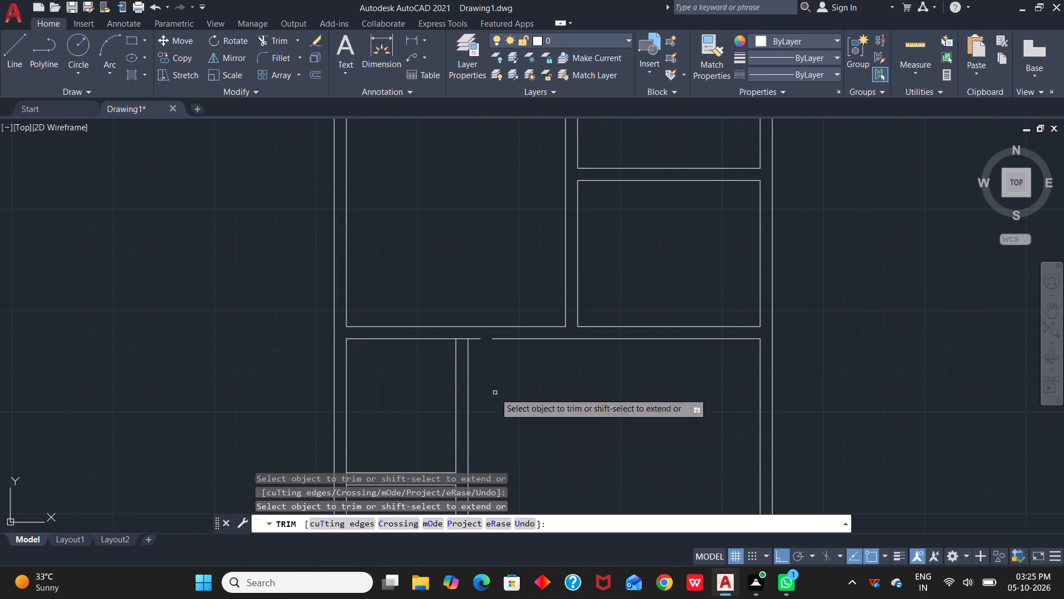
{"action": "scroll", "coordinate": [490, 337], "scroll_direction": "up", "scroll_amount": 1}
{"action": "left_click", "coordinate": [529, 339]}
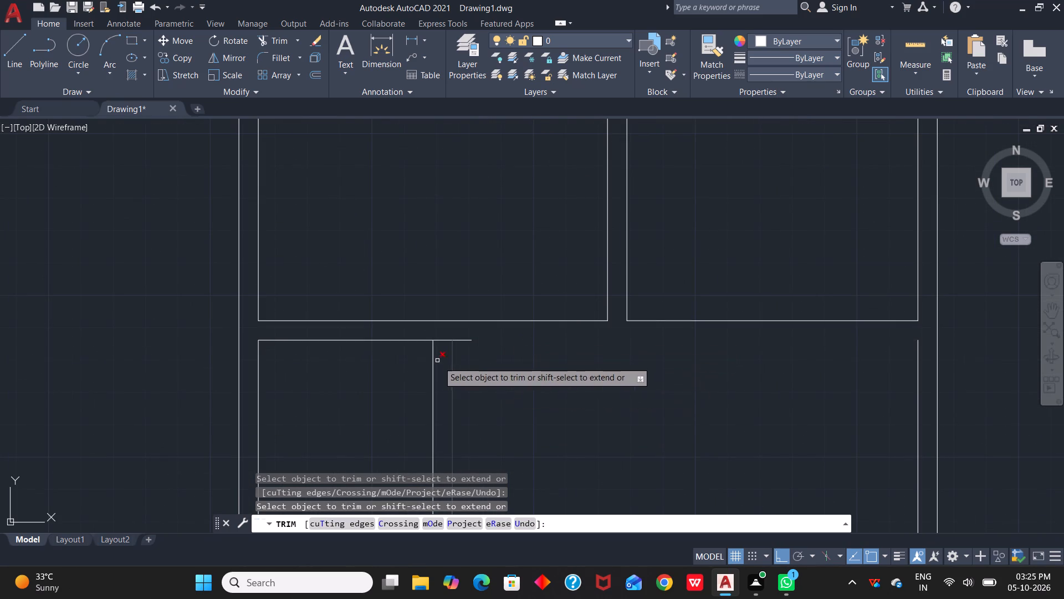
{"action": "scroll", "coordinate": [470, 406], "scroll_direction": "down", "scroll_amount": 3}
{"action": "middle_click_drag", "start_coordinate": [538, 429], "coordinate": [556, 255]}
{"action": "left_click", "coordinate": [544, 373]}
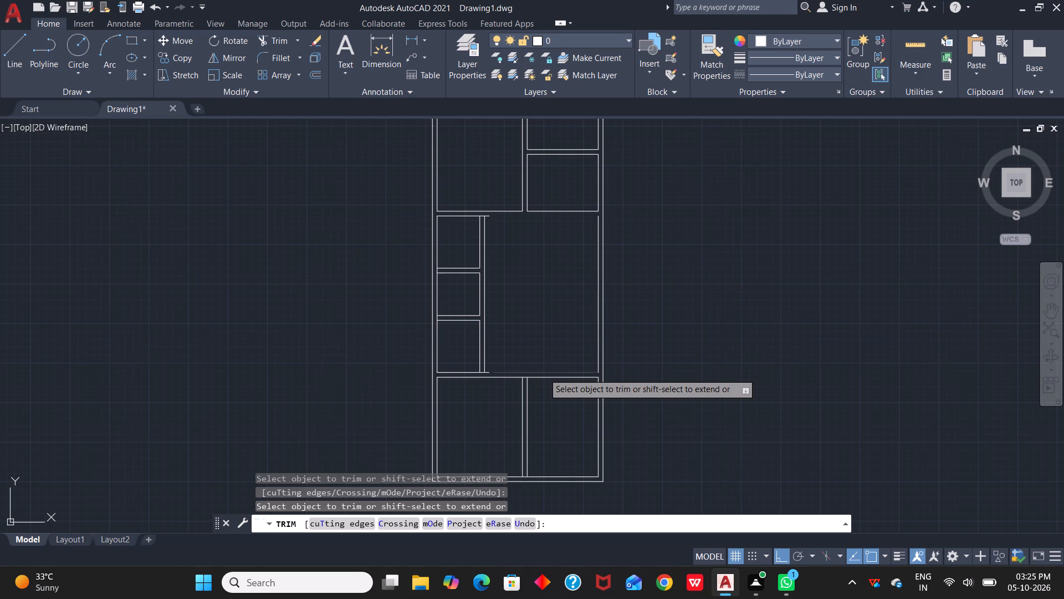
{"action": "key", "text": "Escape"}
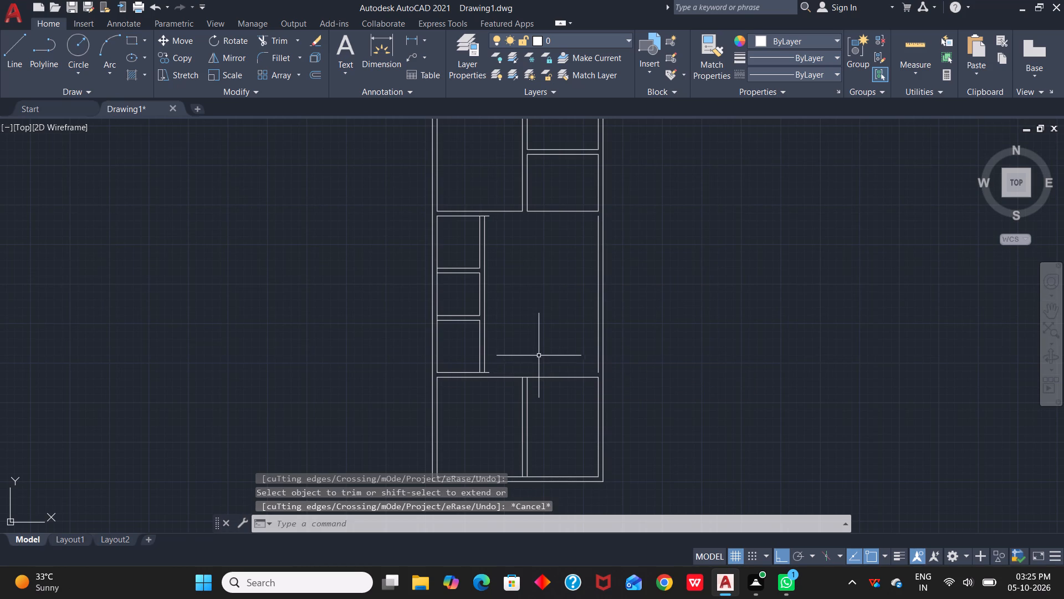
Stretch the remaining south wall line stub of the central room east to the east wall's inner line.
{"action": "scroll", "coordinate": [499, 370], "scroll_direction": "up", "scroll_amount": 3}
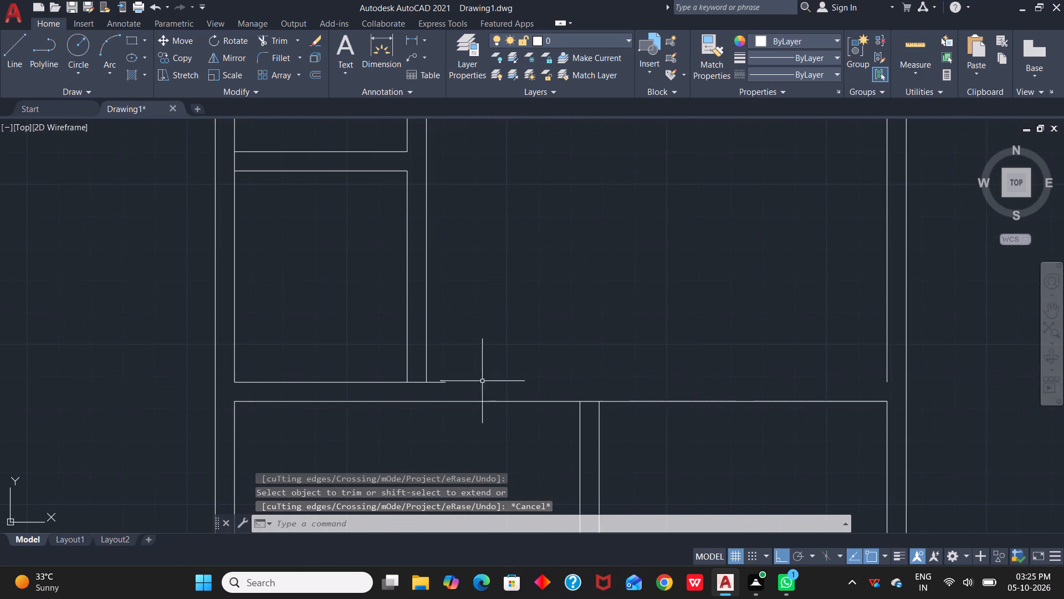
{"action": "left_click", "coordinate": [429, 383]}
{"action": "left_click_drag", "start_coordinate": [447, 385], "coordinate": [682, 385]}
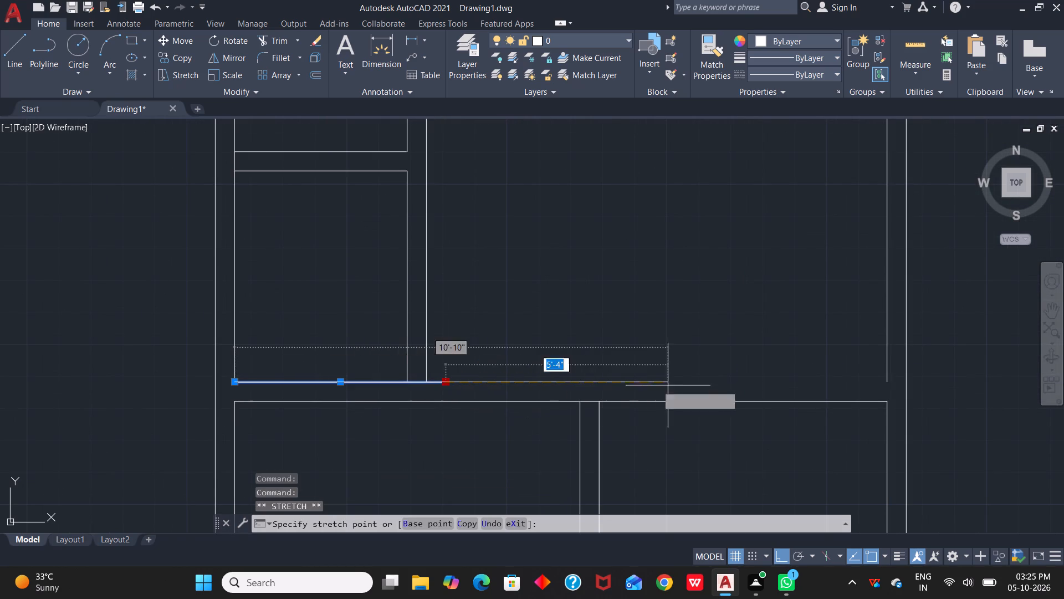
{"action": "left_click_drag", "start_coordinate": [682, 385], "coordinate": [886, 381]}
{"action": "left_click", "coordinate": [886, 381]}
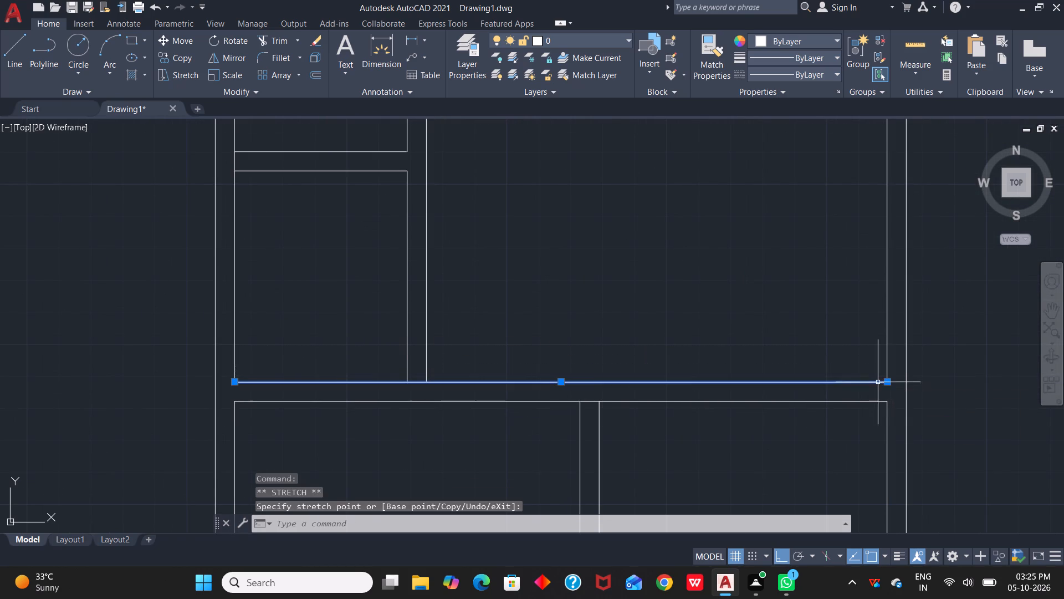
{"action": "key", "text": "Escape"}
Stretch the remaining north wall line stub of the central room east to the east wall's inner line.
{"action": "scroll", "coordinate": [668, 314], "scroll_direction": "down", "scroll_amount": 2}
{"action": "middle_click_drag", "start_coordinate": [667, 302], "coordinate": [686, 451]}
{"action": "scroll", "coordinate": [661, 307], "scroll_direction": "up", "scroll_amount": 3}
{"action": "middle_click_drag", "start_coordinate": [505, 221], "coordinate": [641, 446]}
{"action": "left_click", "coordinate": [531, 272]}
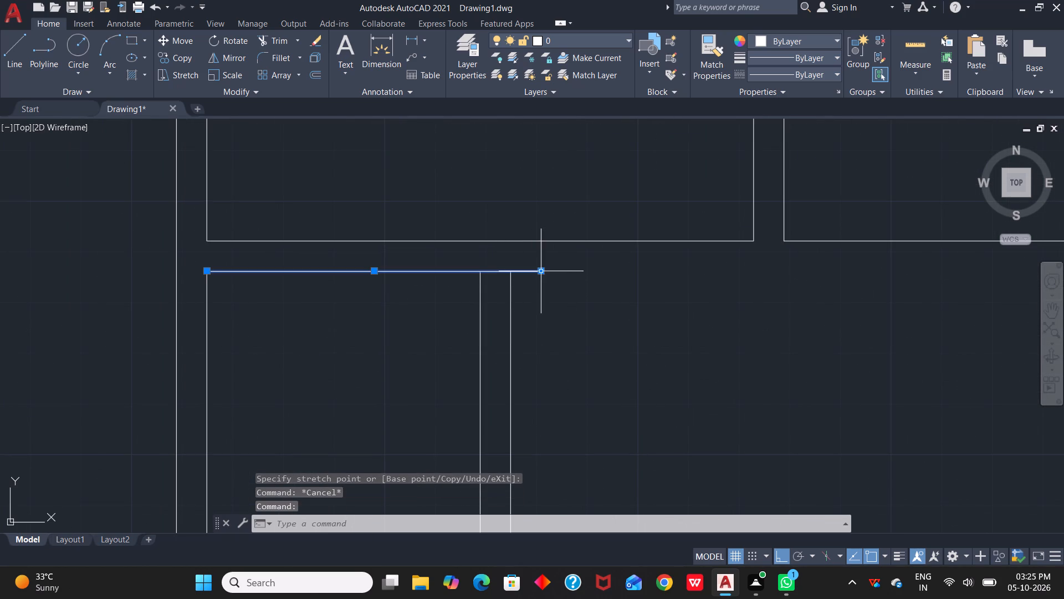
{"action": "left_click_drag", "start_coordinate": [544, 269], "coordinate": [818, 269]}
{"action": "scroll", "coordinate": [820, 269], "scroll_direction": "down", "scroll_amount": 2}
{"action": "middle_click_drag", "start_coordinate": [820, 269], "coordinate": [590, 286]}
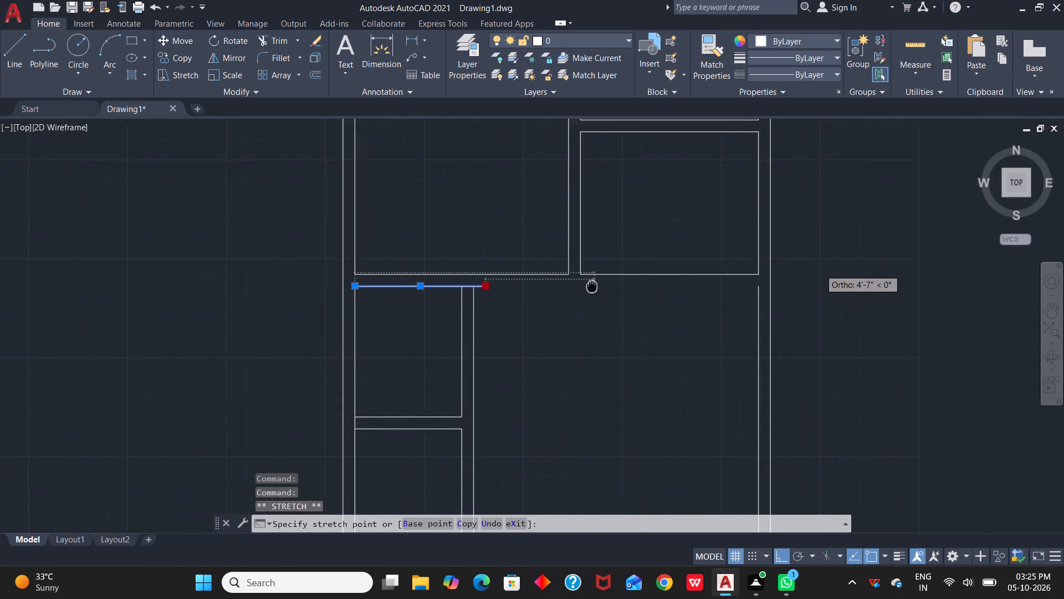
{"action": "middle_click_drag", "start_coordinate": [590, 286], "coordinate": [576, 289]}
{"action": "scroll", "coordinate": [744, 290], "scroll_direction": "up", "scroll_amount": 4}
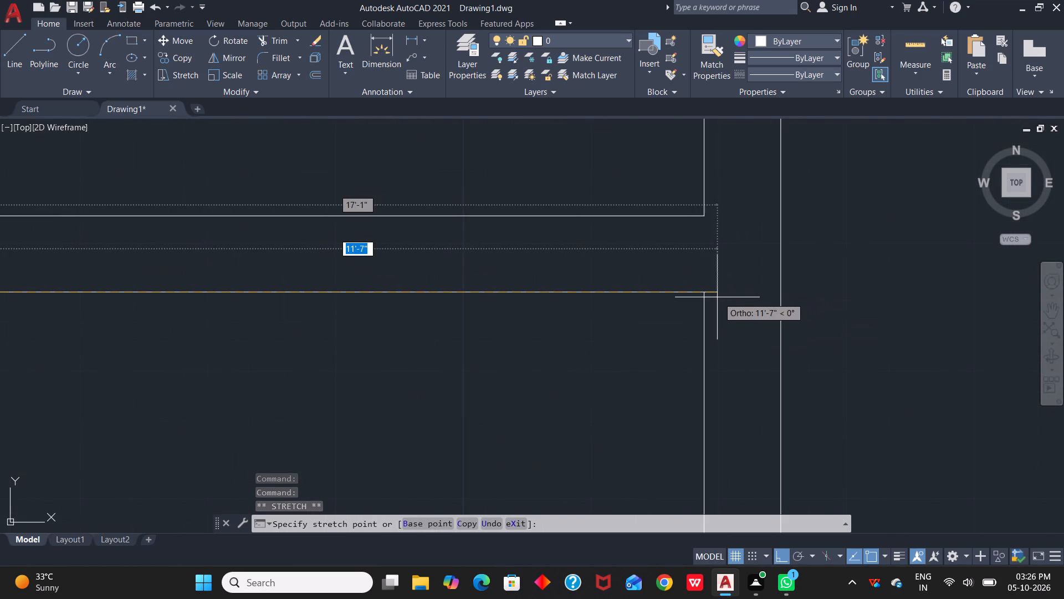
{"action": "left_click", "coordinate": [703, 293]}
{"action": "key", "text": "Escape"}
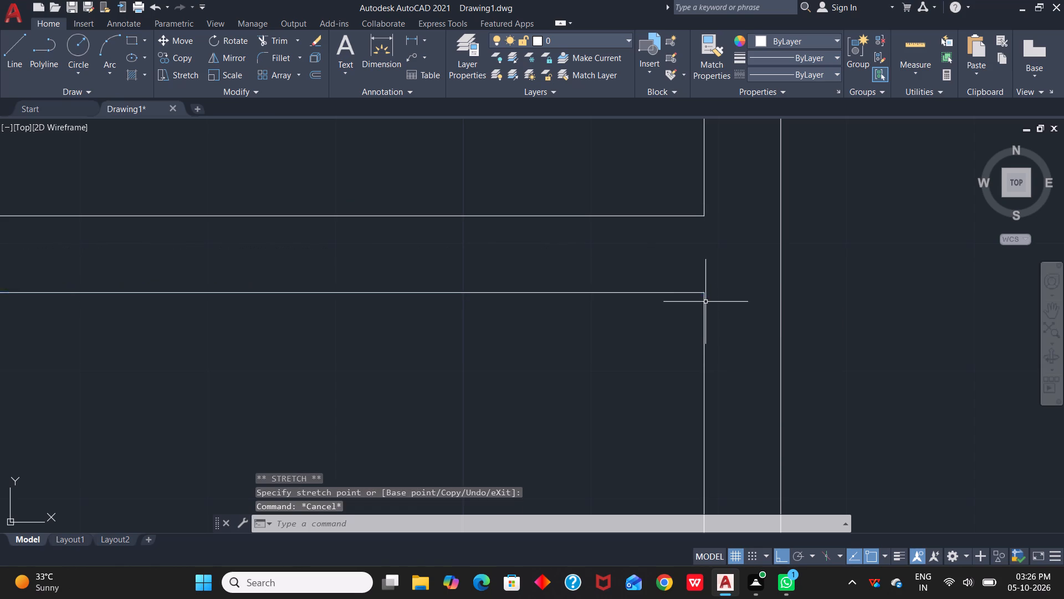
Trim the central room's north wall line where it crosses the top of the new vertical partition.
{"action": "scroll", "coordinate": [654, 349], "scroll_direction": "down", "scroll_amount": 3}
{"action": "scroll", "coordinate": [416, 392], "scroll_direction": "down", "scroll_amount": 1}
{"action": "middle_click_drag", "start_coordinate": [410, 393], "coordinate": [622, 376]}
{"action": "scroll", "coordinate": [588, 379], "scroll_direction": "up", "scroll_amount": 2}
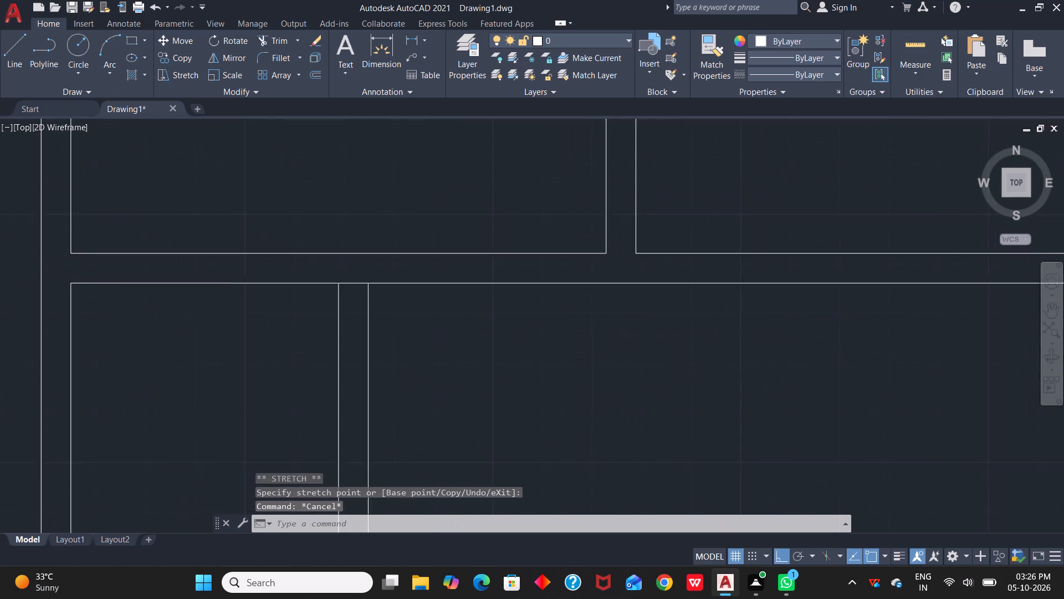
{"action": "scroll", "coordinate": [586, 378], "scroll_direction": "up", "scroll_amount": 1}
{"action": "key", "text": "t"}
{"action": "key", "text": "r"}
{"action": "key", "text": "space"}
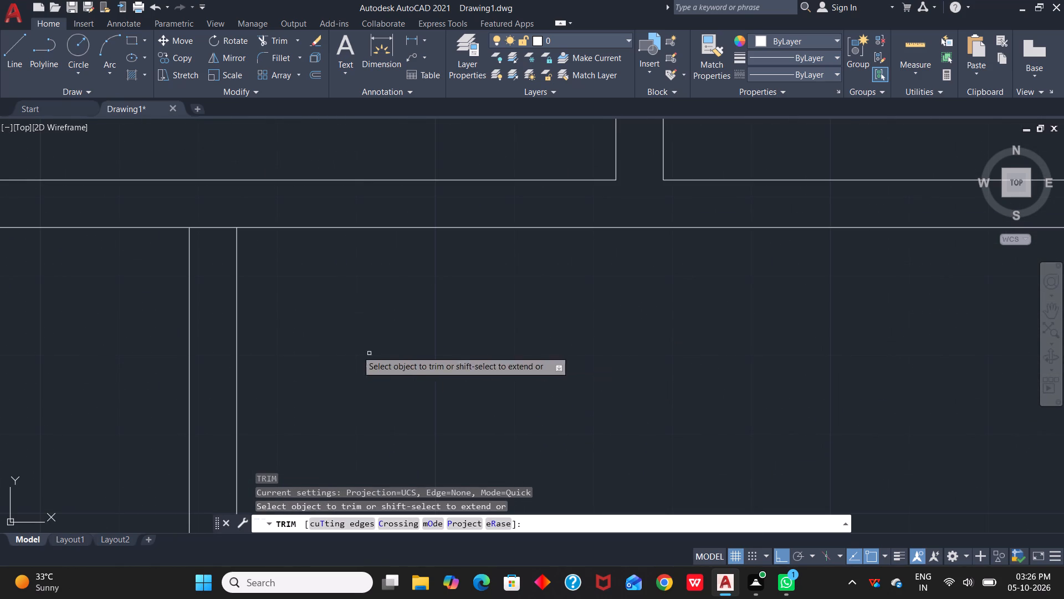
{"action": "left_click", "coordinate": [211, 228]}
Trim the west wall's inner line between the line pairs of both cross partitions of the small west rooms.
{"action": "scroll", "coordinate": [275, 297], "scroll_direction": "down", "scroll_amount": 4}
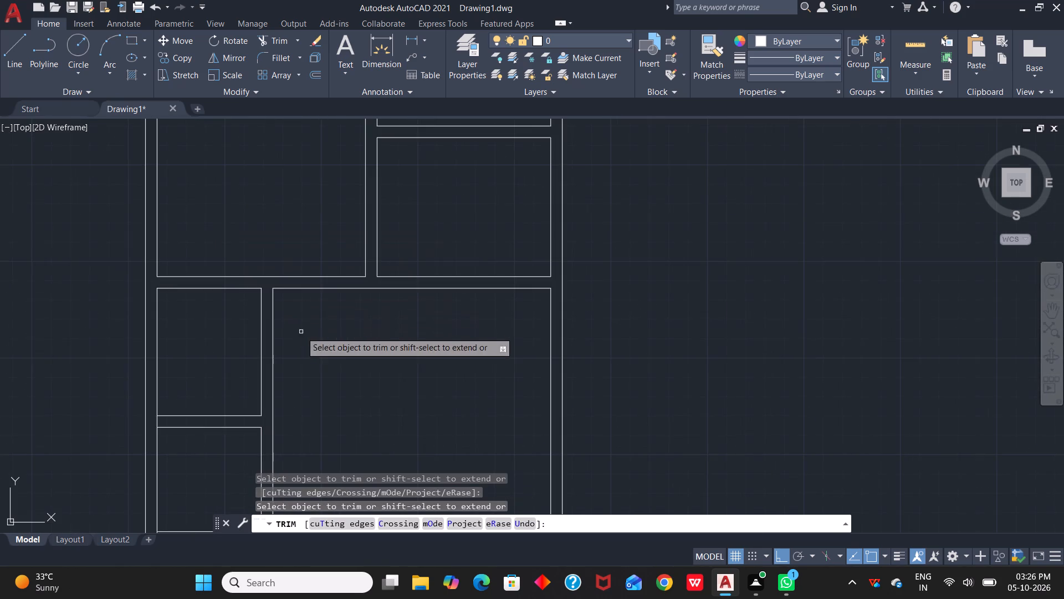
{"action": "left_click", "coordinate": [160, 421]}
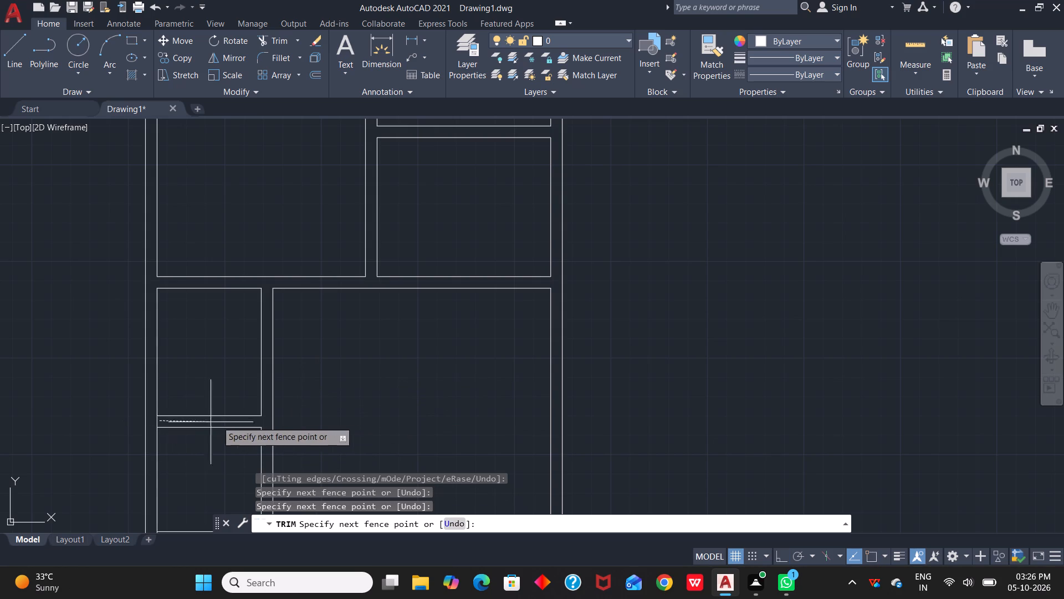
{"action": "left_click", "coordinate": [149, 420]}
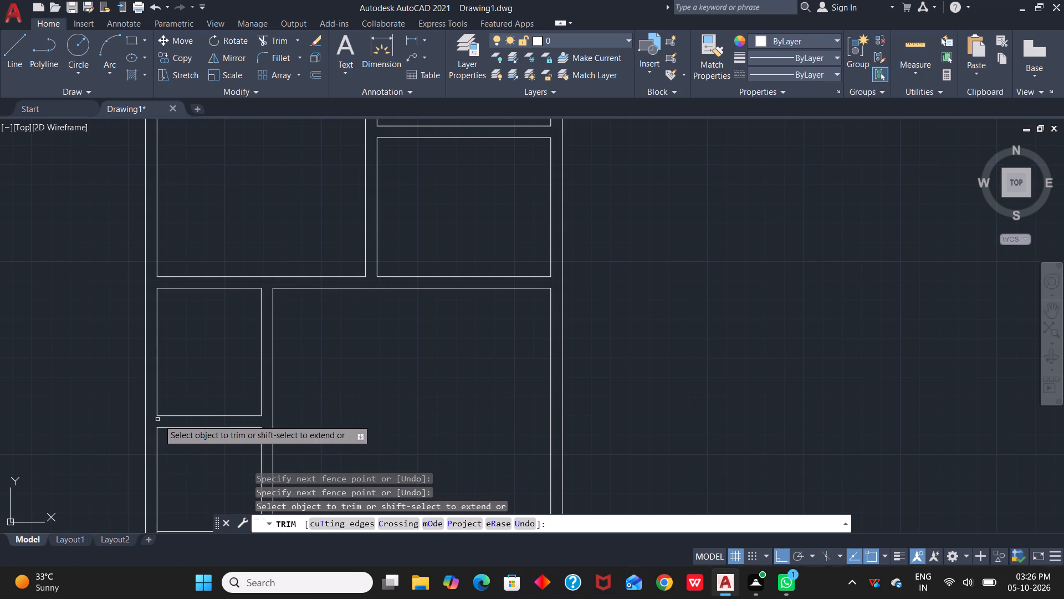
{"action": "scroll", "coordinate": [253, 422], "scroll_direction": "down", "scroll_amount": 1}
{"action": "middle_click_drag", "start_coordinate": [253, 422], "coordinate": [382, 272]}
{"action": "scroll", "coordinate": [323, 368], "scroll_direction": "up", "scroll_amount": 2}
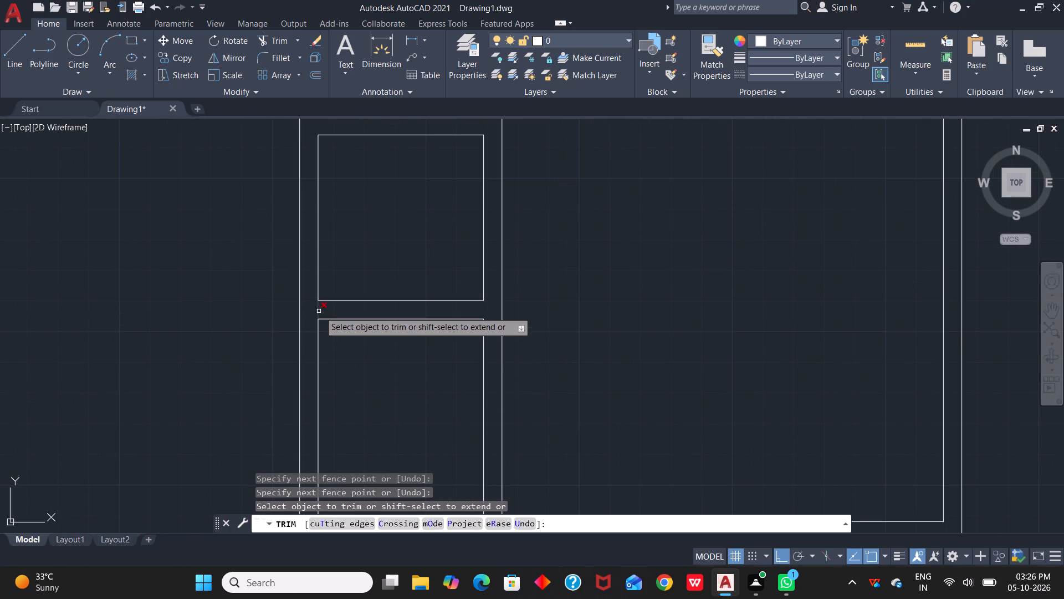
{"action": "left_click", "coordinate": [319, 310]}
Trim the central room's south wall line where it crosses the bottom of the new vertical partition.
{"action": "scroll", "coordinate": [500, 370], "scroll_direction": "down", "scroll_amount": 1}
{"action": "scroll", "coordinate": [600, 367], "scroll_direction": "down", "scroll_amount": 1}
{"action": "middle_click_drag", "start_coordinate": [600, 367], "coordinate": [600, 360]}
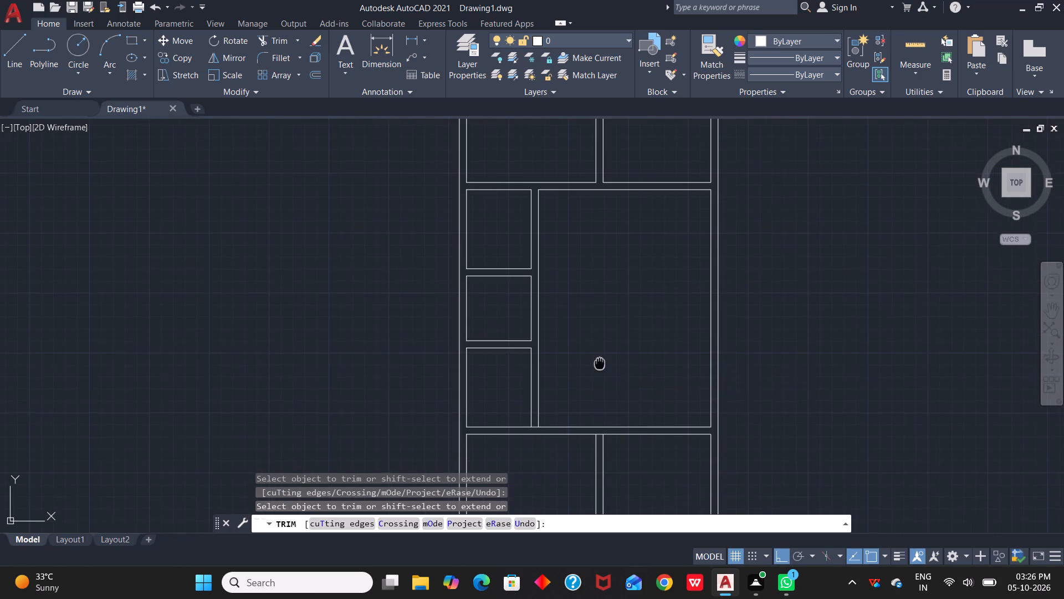
{"action": "middle_click_drag", "start_coordinate": [600, 360], "coordinate": [614, 296]}
{"action": "scroll", "coordinate": [572, 375], "scroll_direction": "up", "scroll_amount": 3}
{"action": "left_click", "coordinate": [472, 302]}
Trim the wall lines crossing the north and south ends of the vertical partition between the two southern rooms.
{"action": "scroll", "coordinate": [560, 267], "scroll_direction": "down", "scroll_amount": 1}
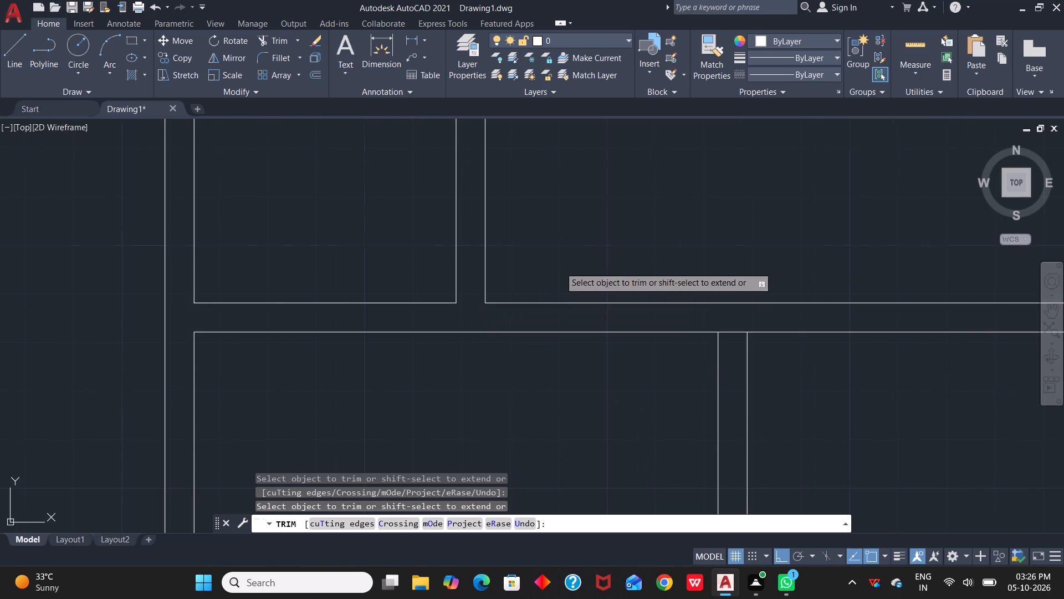
{"action": "scroll", "coordinate": [560, 267], "scroll_direction": "down", "scroll_amount": 1}
{"action": "scroll", "coordinate": [663, 235], "scroll_direction": "down", "scroll_amount": 1}
{"action": "scroll", "coordinate": [647, 278], "scroll_direction": "up", "scroll_amount": 4}
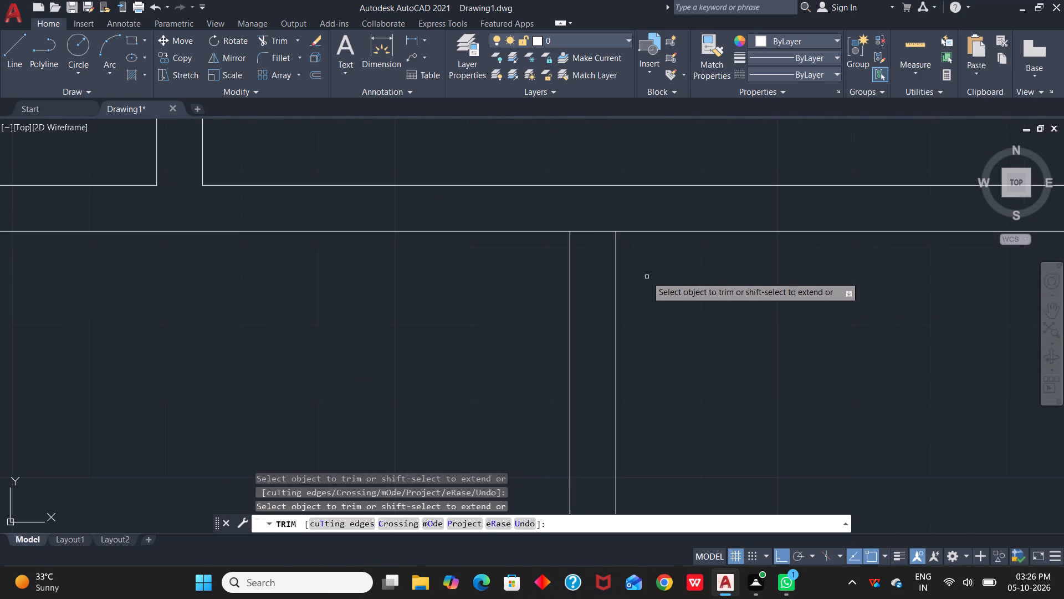
{"action": "left_click", "coordinate": [594, 232]}
{"action": "scroll", "coordinate": [594, 276], "scroll_direction": "down", "scroll_amount": 4}
{"action": "scroll", "coordinate": [591, 329], "scroll_direction": "down", "scroll_amount": 1}
{"action": "middle_click_drag", "start_coordinate": [616, 319], "coordinate": [627, 258]}
{"action": "scroll", "coordinate": [609, 356], "scroll_direction": "up", "scroll_amount": 3}
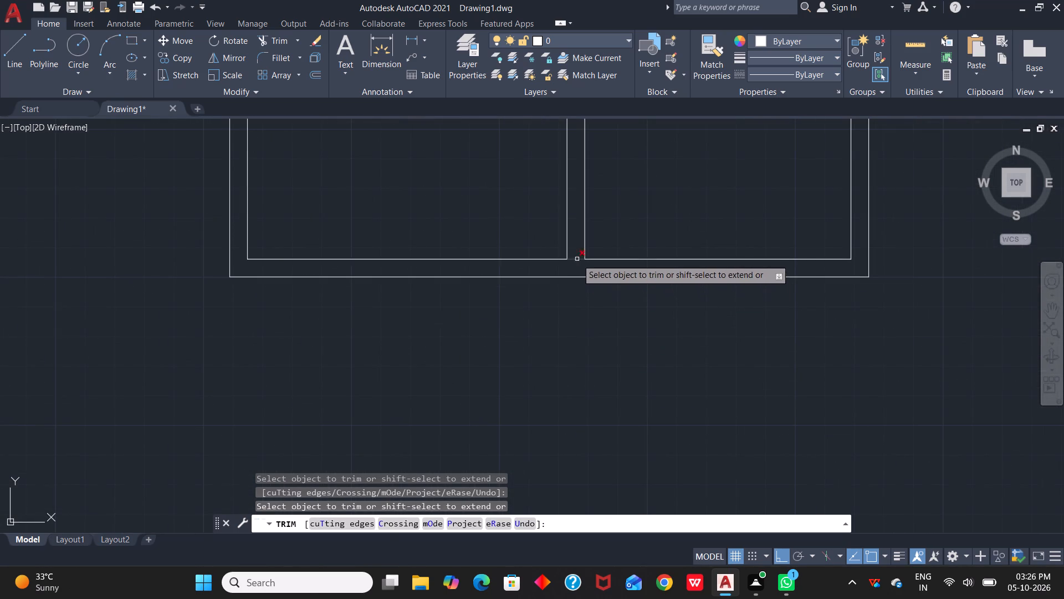
{"action": "left_click", "coordinate": [577, 259]}
Quick-measure the large central room and the small west-side rooms to check their sizes.
{"action": "scroll", "coordinate": [603, 241], "scroll_direction": "down", "scroll_amount": 2}
{"action": "middle_click_drag", "start_coordinate": [647, 204], "coordinate": [654, 446]}
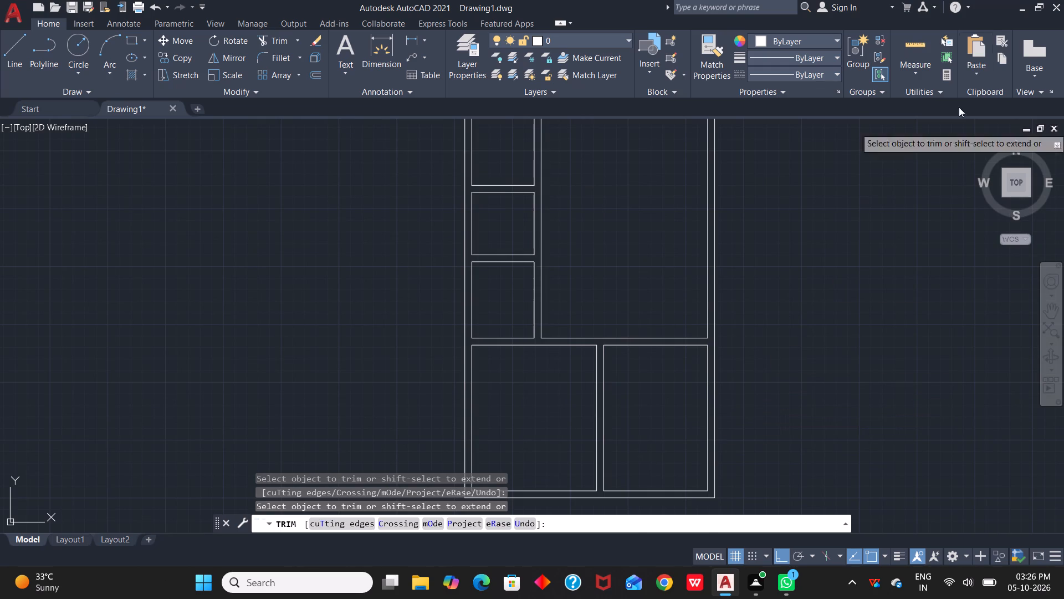
{"action": "left_click", "coordinate": [915, 40]}
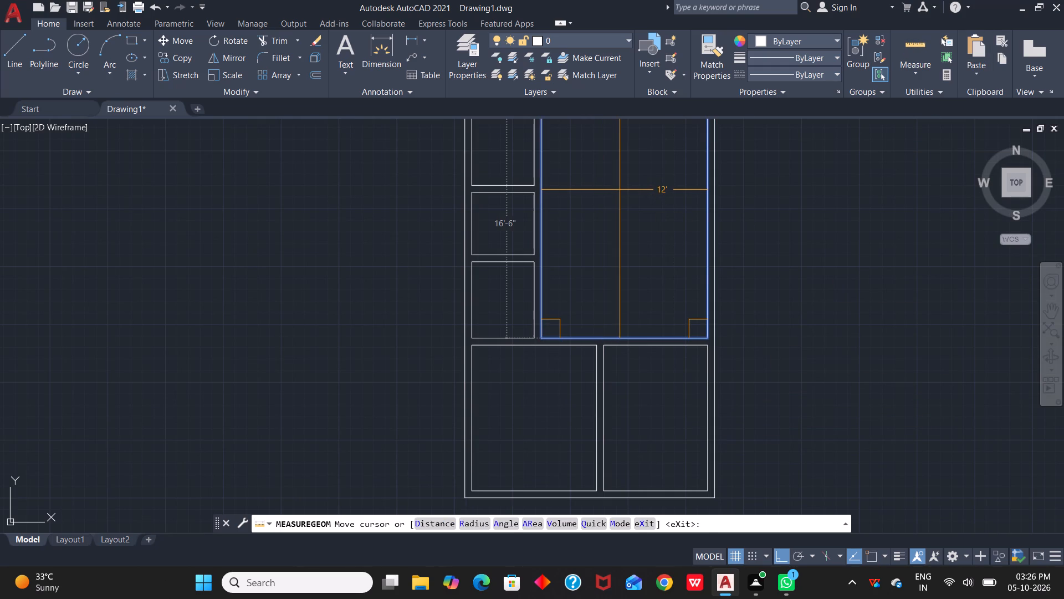
{"action": "scroll", "coordinate": [620, 190], "scroll_direction": "down", "scroll_amount": 2}
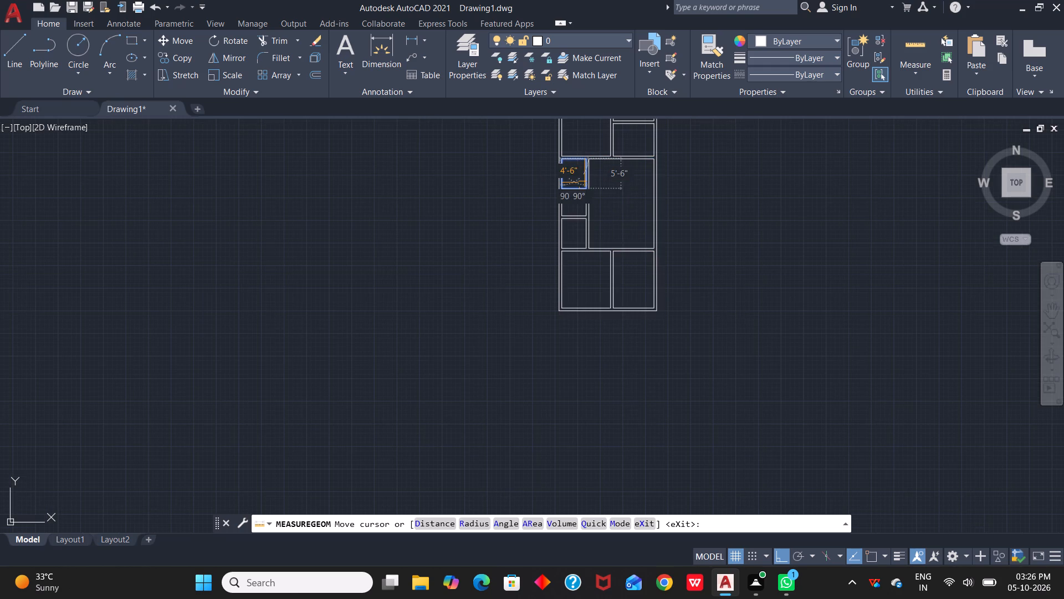
{"action": "scroll", "coordinate": [602, 181], "scroll_direction": "up", "scroll_amount": 1}
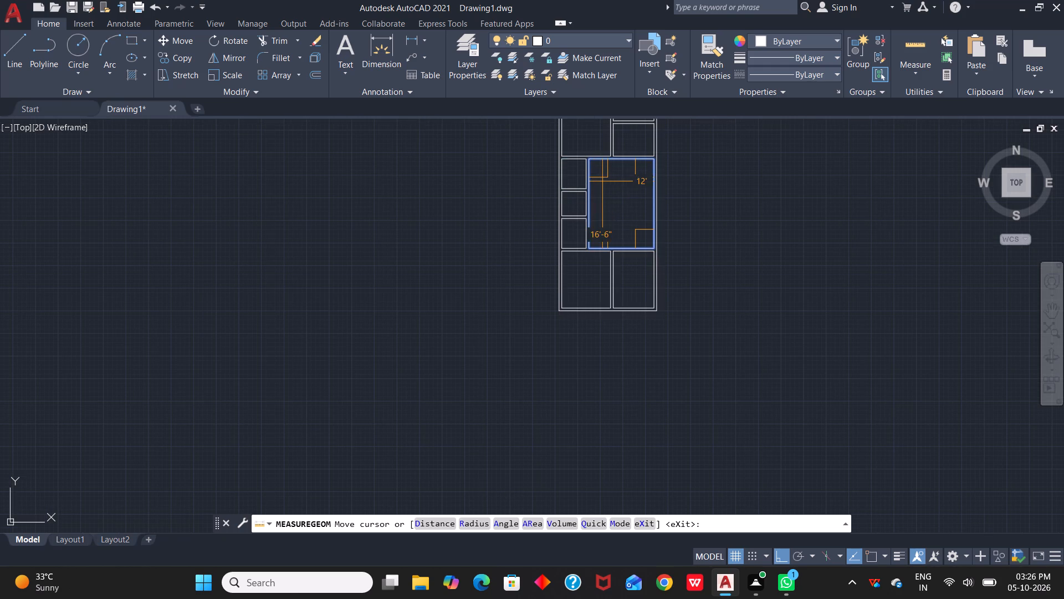
{"action": "middle_click_drag", "start_coordinate": [602, 181], "coordinate": [690, 268]}
{"action": "key", "text": "Escape"}
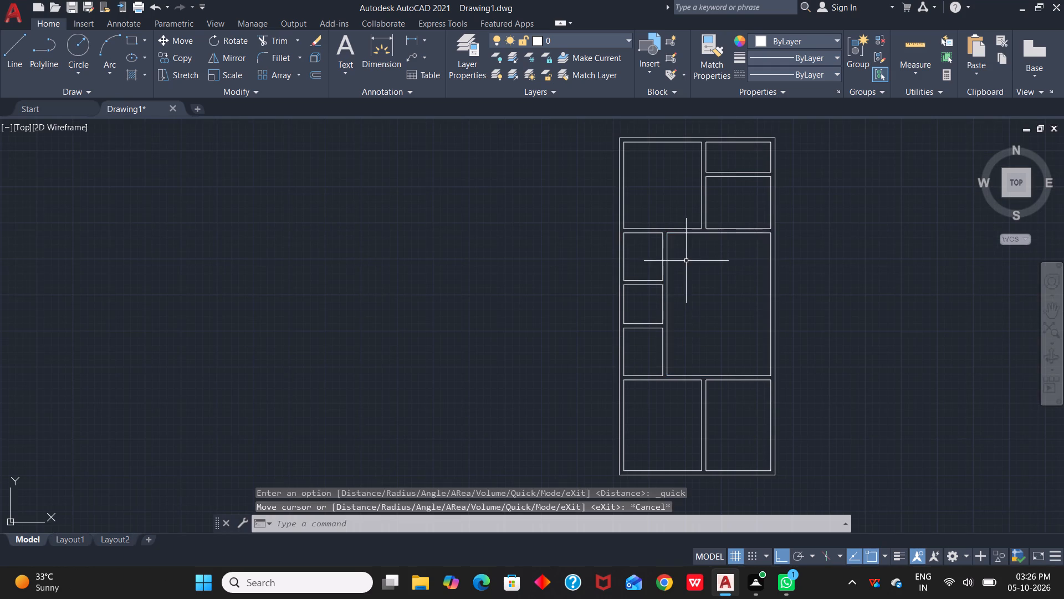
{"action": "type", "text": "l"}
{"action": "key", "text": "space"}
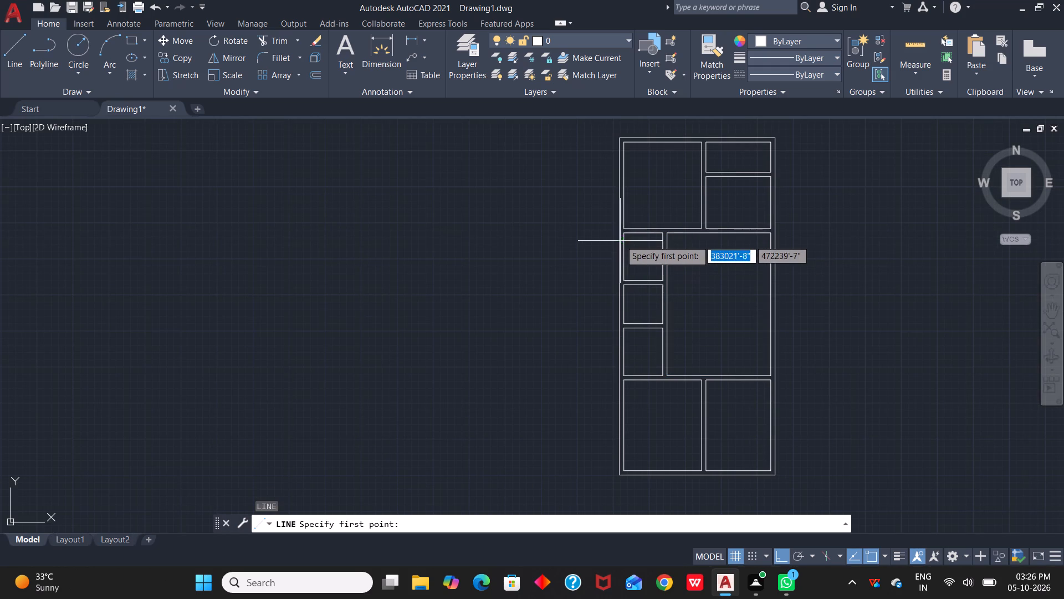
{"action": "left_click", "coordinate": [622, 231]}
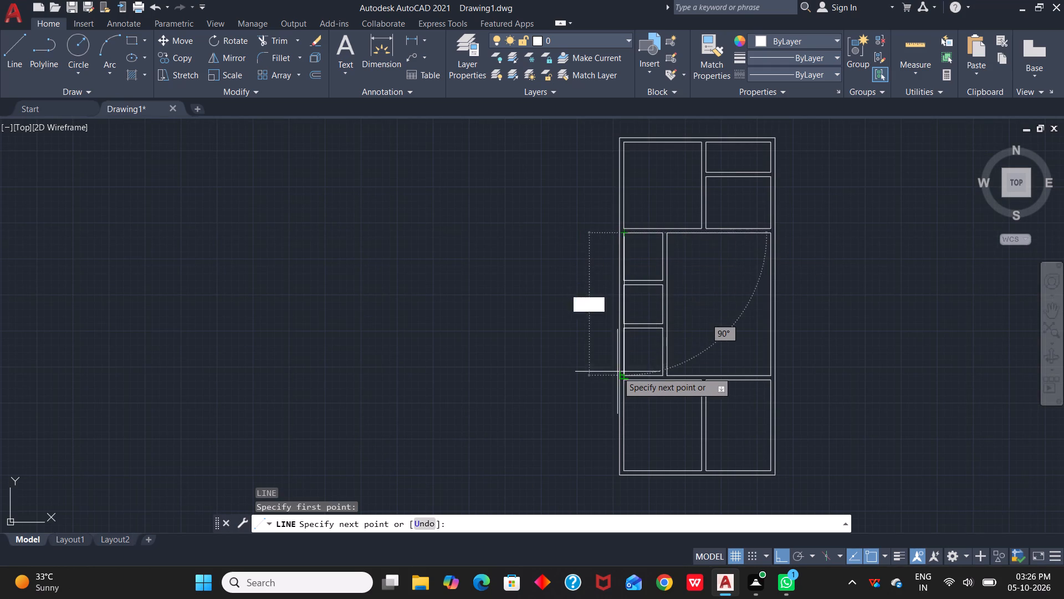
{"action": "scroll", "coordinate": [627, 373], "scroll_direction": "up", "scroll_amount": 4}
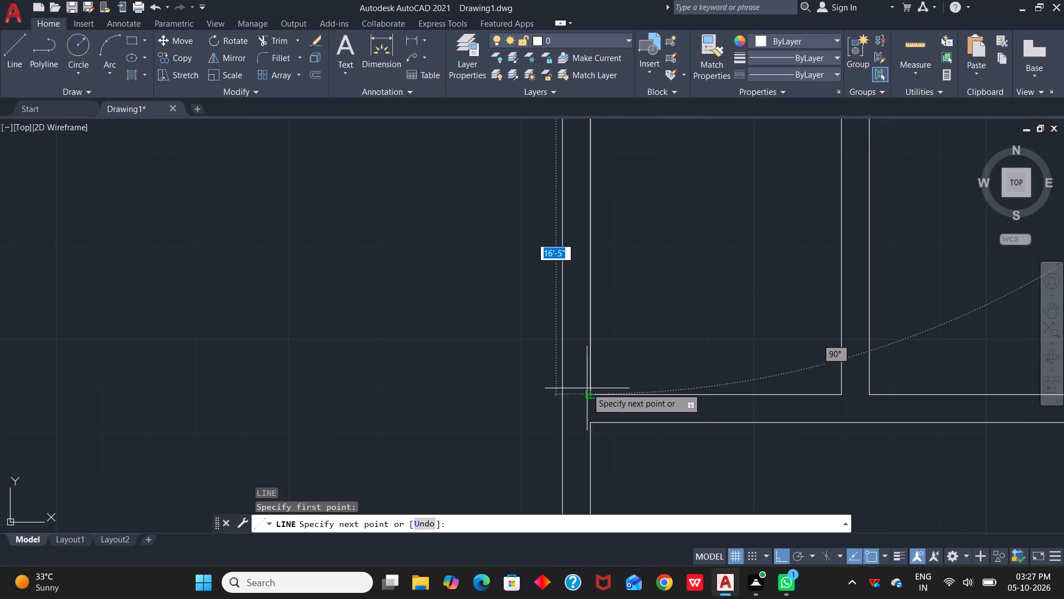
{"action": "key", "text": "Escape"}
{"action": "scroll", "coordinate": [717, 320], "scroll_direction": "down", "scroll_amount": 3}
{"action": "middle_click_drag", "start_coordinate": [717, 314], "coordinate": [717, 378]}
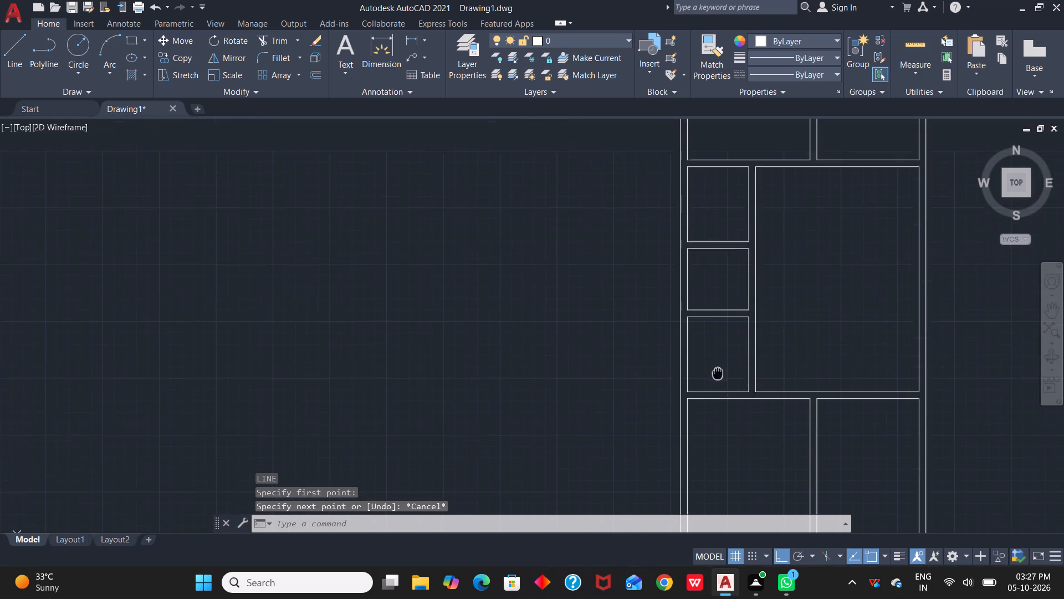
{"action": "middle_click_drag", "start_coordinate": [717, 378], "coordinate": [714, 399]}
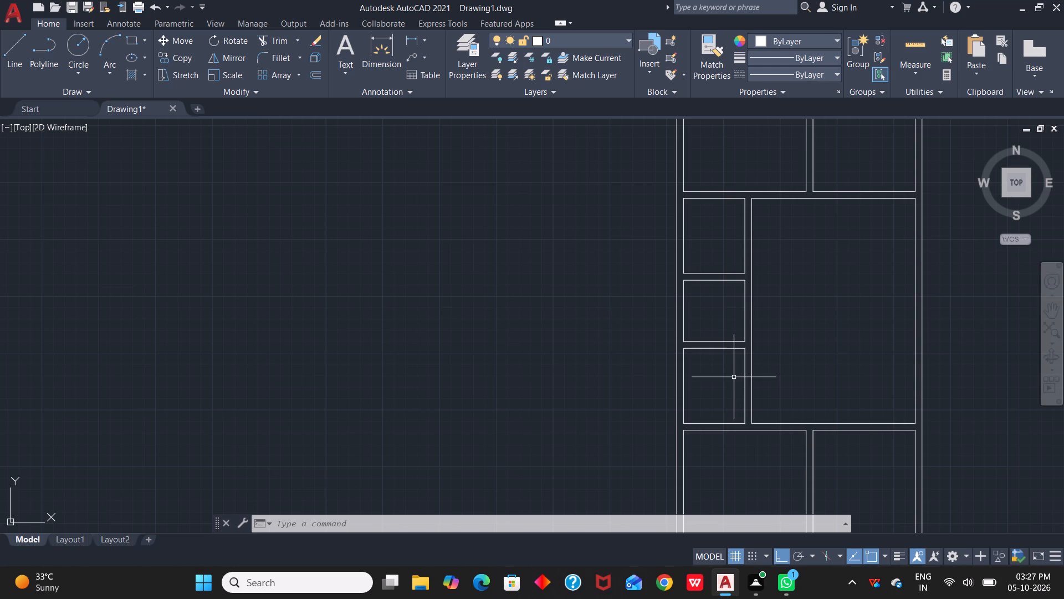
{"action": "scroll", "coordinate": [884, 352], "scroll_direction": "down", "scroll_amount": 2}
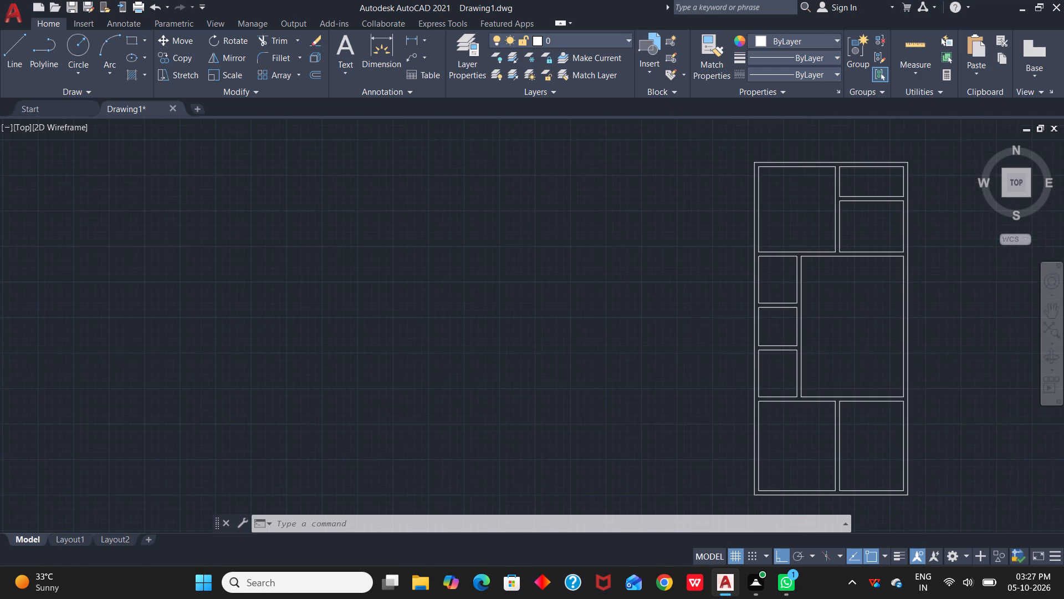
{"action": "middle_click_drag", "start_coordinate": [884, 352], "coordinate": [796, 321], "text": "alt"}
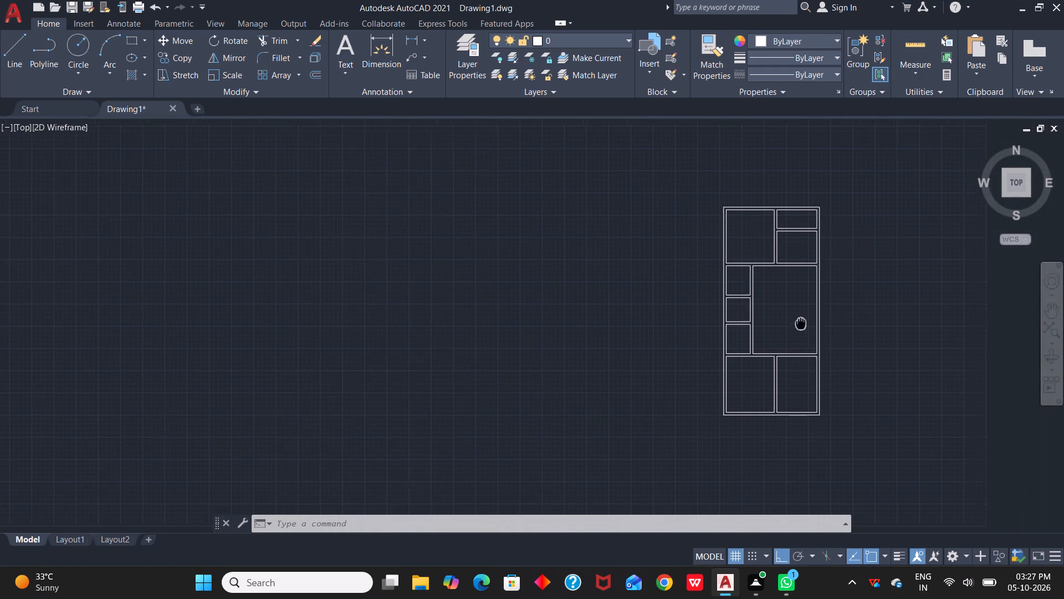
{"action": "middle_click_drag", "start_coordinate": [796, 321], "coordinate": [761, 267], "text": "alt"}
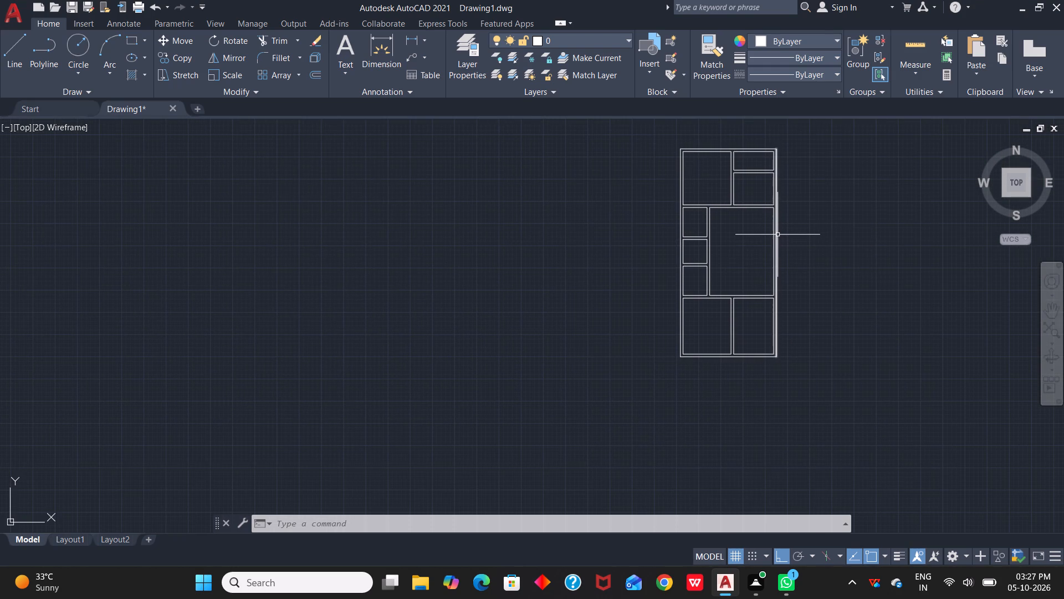
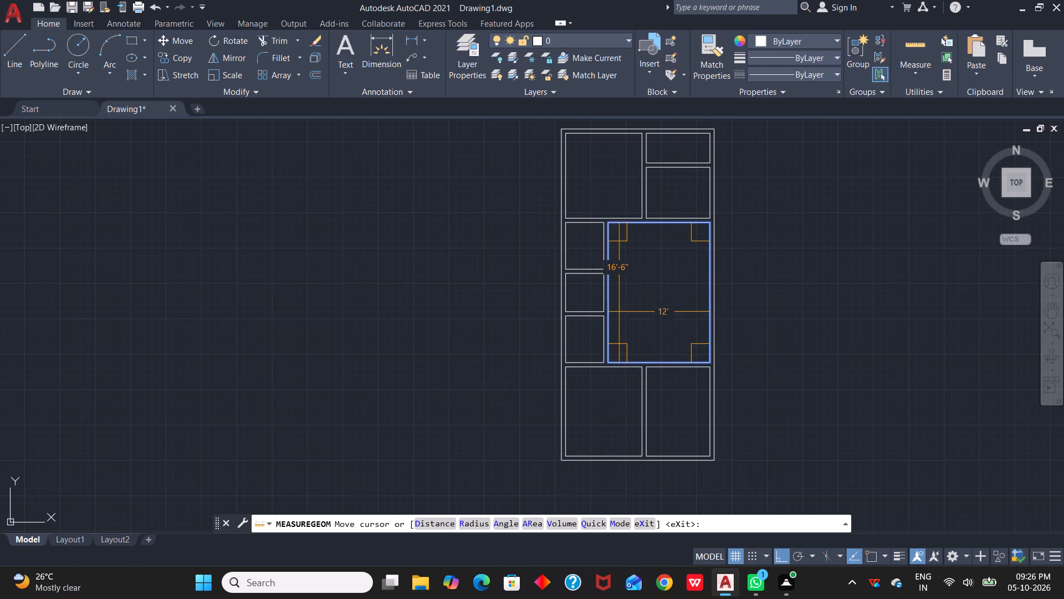
Quick-measure the central room and the northeast rooms to check their sizes.
{"action": "scroll", "coordinate": [619, 310], "scroll_direction": "up", "scroll_amount": 2}
{"action": "scroll", "coordinate": [619, 310], "scroll_direction": "down", "scroll_amount": 2}
{"action": "middle_click_drag", "start_coordinate": [623, 308], "coordinate": [611, 403]}
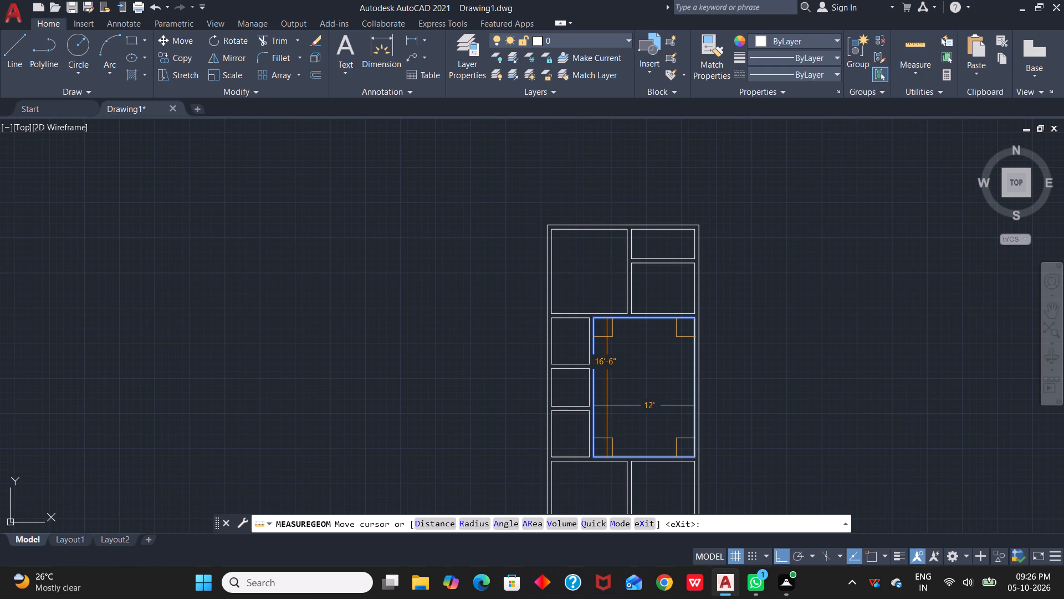
{"action": "scroll", "coordinate": [666, 300], "scroll_direction": "up", "scroll_amount": 2}
{"action": "scroll", "coordinate": [666, 300], "scroll_direction": "down", "scroll_amount": 1}
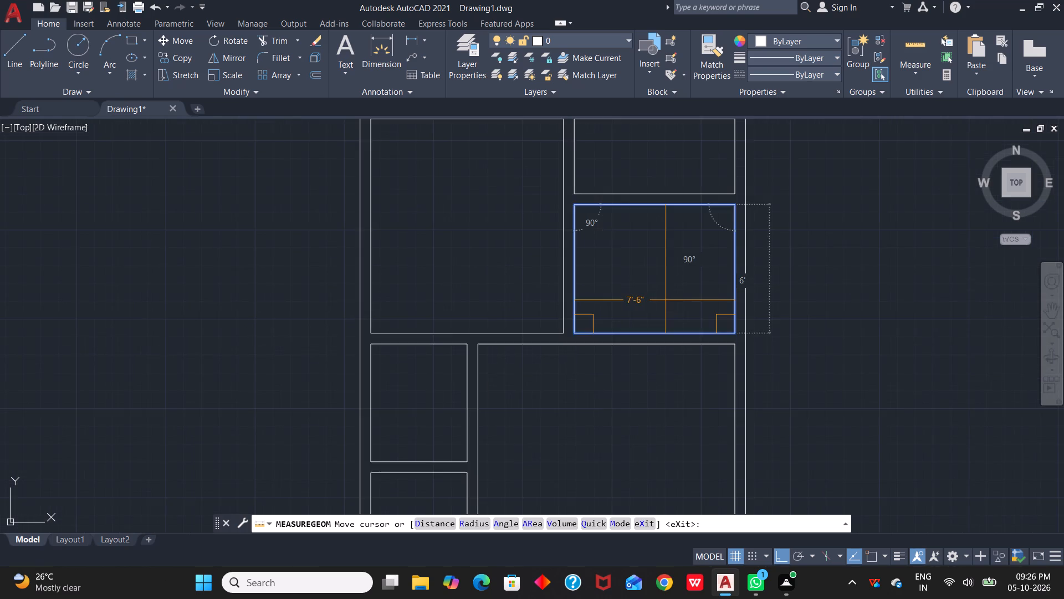
{"action": "middle_click_drag", "start_coordinate": [666, 301], "coordinate": [673, 335]}
{"action": "key", "text": "Escape"}
{"action": "key", "text": "Escape"}
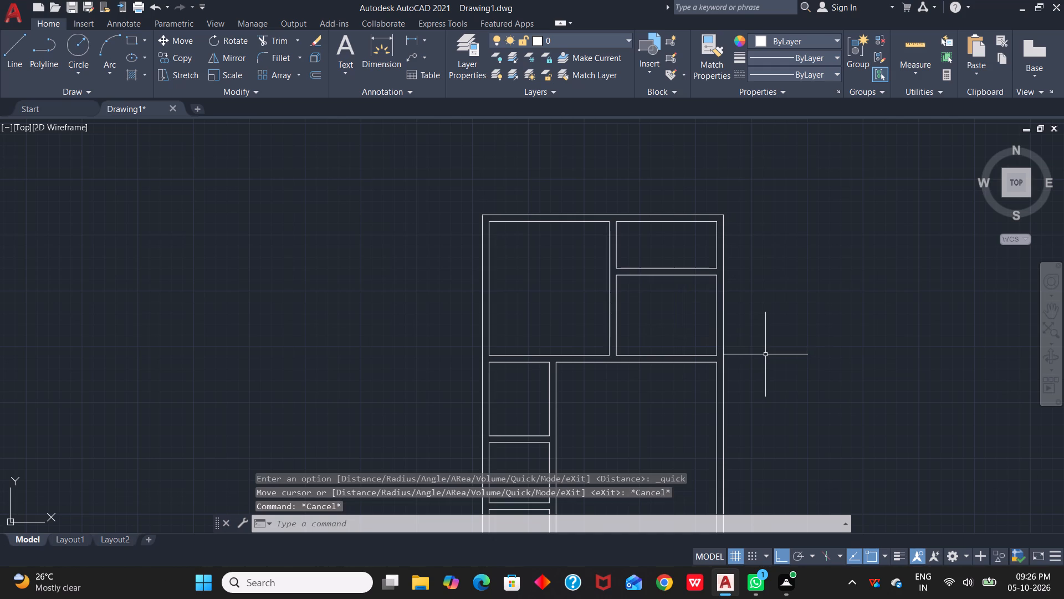
Draw a 6" line across the partition between the two northeast rooms at its west end.
{"action": "type", "text": "l"}
{"action": "key", "text": "space"}
{"action": "scroll", "coordinate": [648, 265], "scroll_direction": "up", "scroll_amount": 5}
{"action": "scroll", "coordinate": [655, 293], "scroll_direction": "down", "scroll_amount": 1}
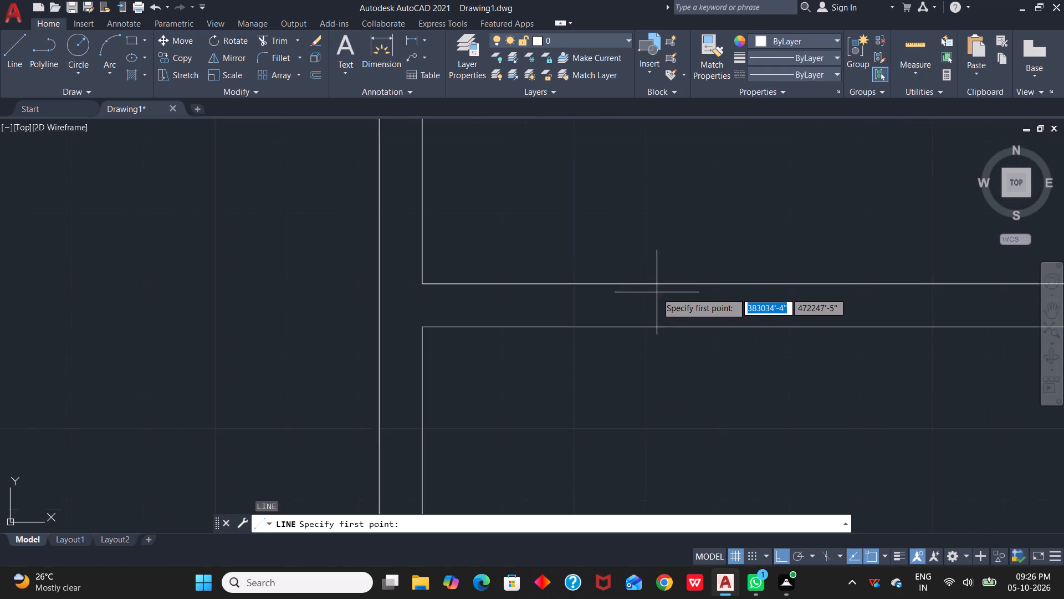
{"action": "scroll", "coordinate": [657, 292], "scroll_direction": "down", "scroll_amount": 1}
{"action": "scroll", "coordinate": [512, 290], "scroll_direction": "up", "scroll_amount": 3}
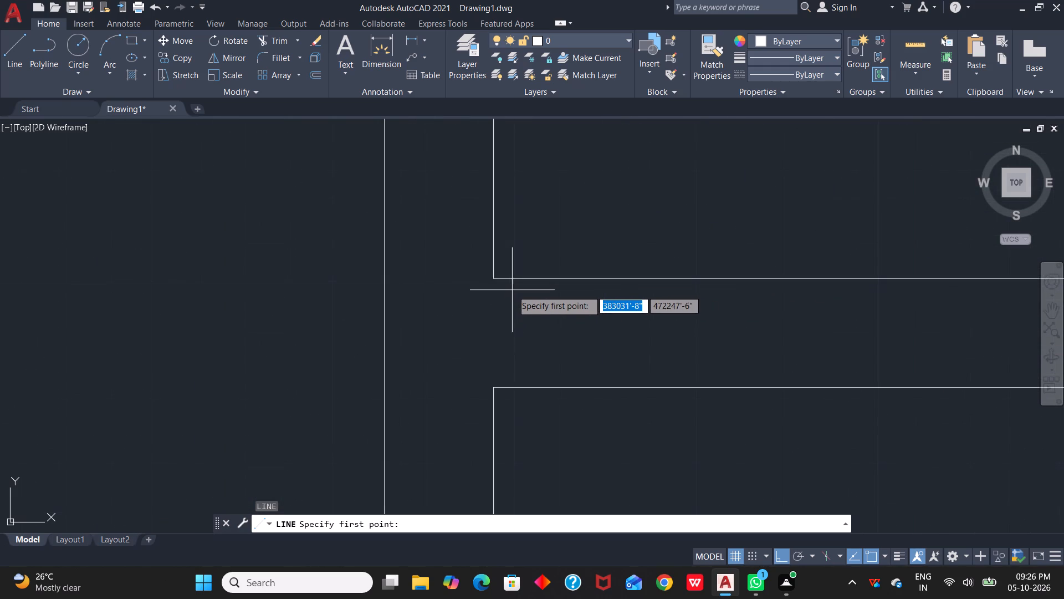
{"action": "left_click", "coordinate": [493, 277]}
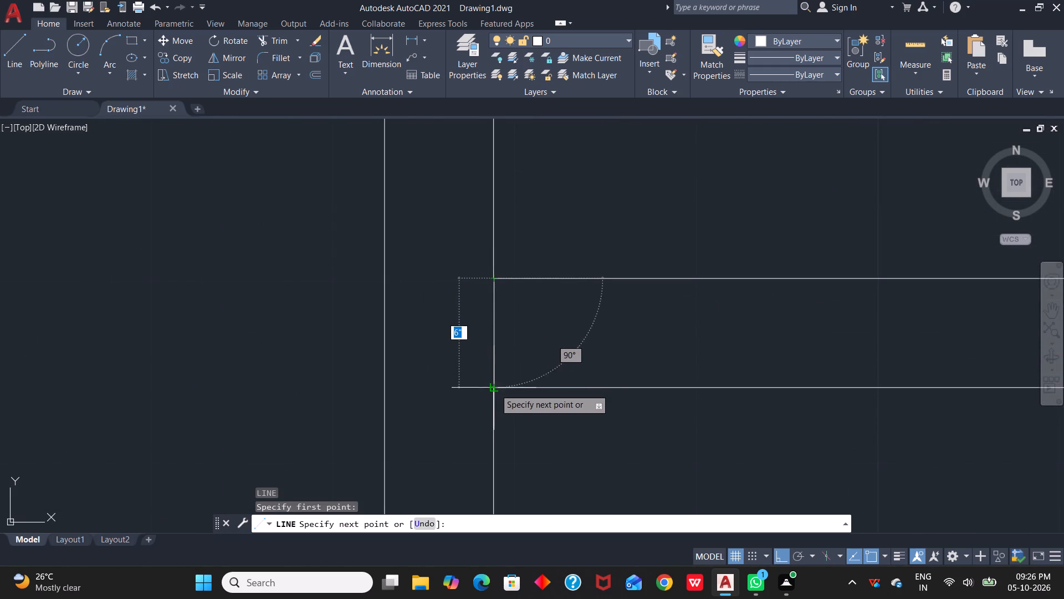
{"action": "left_click", "coordinate": [495, 389]}
{"action": "key", "text": "Escape"}
Draw a 6" line across the wall south of the northeast rooms, in line with the vertical partition's east face.
{"action": "scroll", "coordinate": [549, 370], "scroll_direction": "down", "scroll_amount": 5}
{"action": "middle_click_drag", "start_coordinate": [602, 448], "coordinate": [698, 321]}
{"action": "scroll", "coordinate": [690, 331], "scroll_direction": "up", "scroll_amount": 4}
{"action": "scroll", "coordinate": [516, 451], "scroll_direction": "down", "scroll_amount": 3}
{"action": "middle_click_drag", "start_coordinate": [577, 405], "coordinate": [830, 243]}
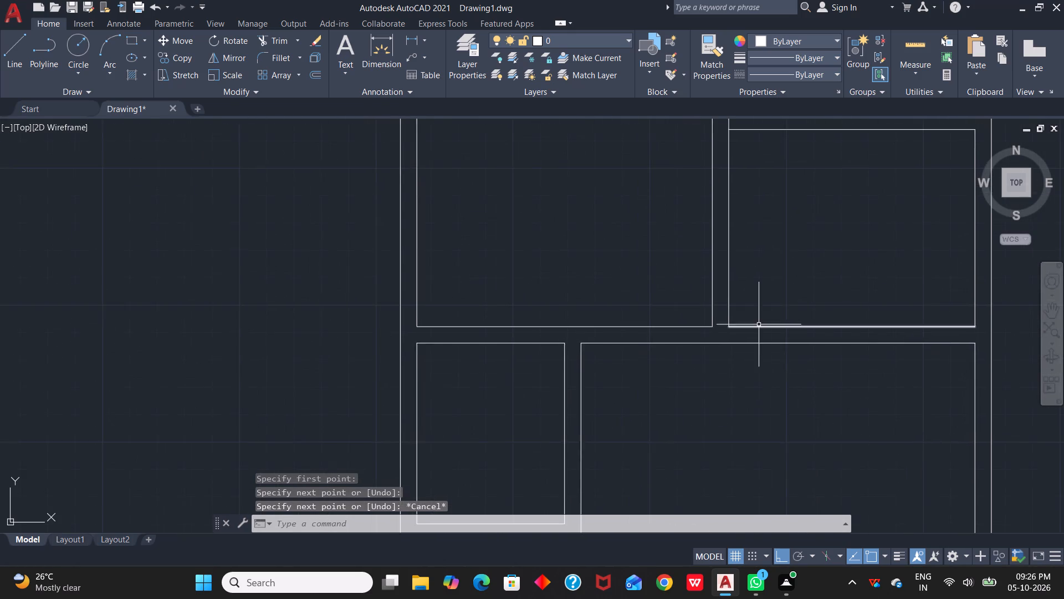
{"action": "scroll", "coordinate": [759, 324], "scroll_direction": "up", "scroll_amount": 3}
{"action": "key", "text": "l"}
{"action": "key", "text": "space"}
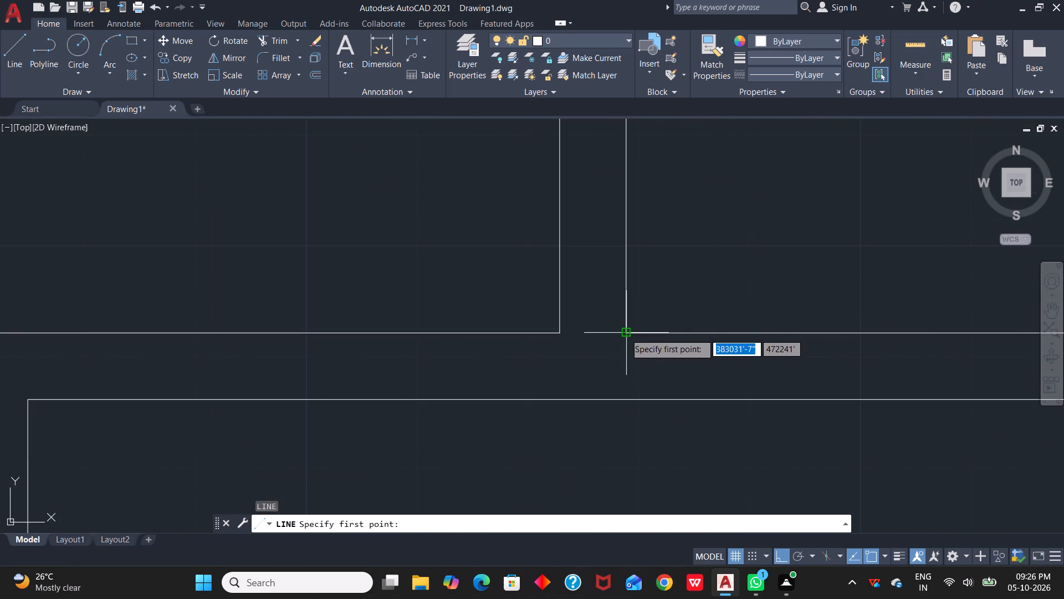
{"action": "left_click", "coordinate": [625, 333]}
{"action": "left_click", "coordinate": [628, 403]}
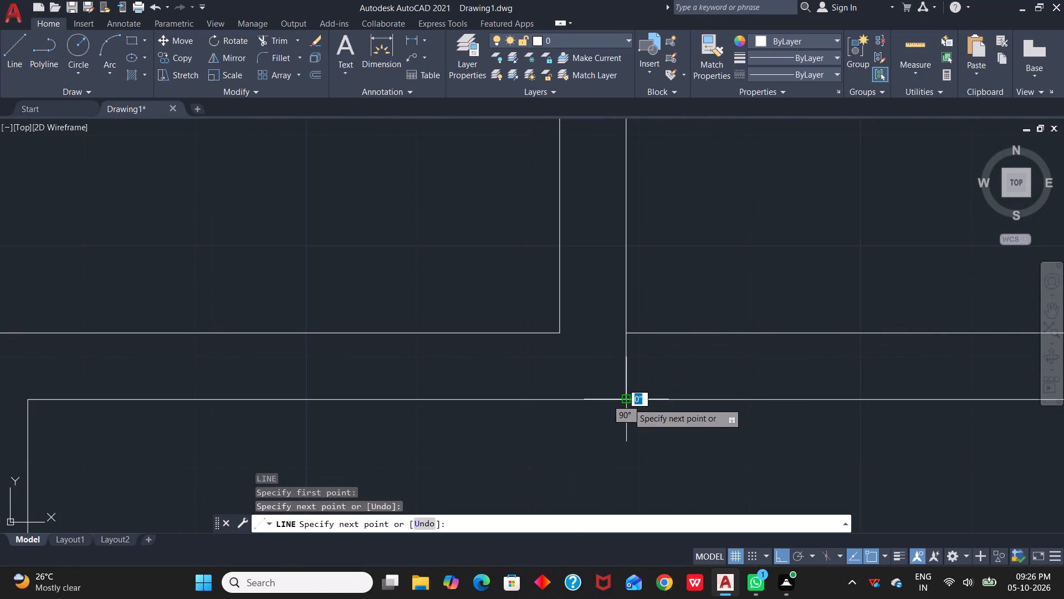
{"action": "key", "text": "Escape"}
Offset both short cross-wall lines of the northeast rooms 2" to the east.
{"action": "scroll", "coordinate": [710, 401], "scroll_direction": "down", "scroll_amount": 1}
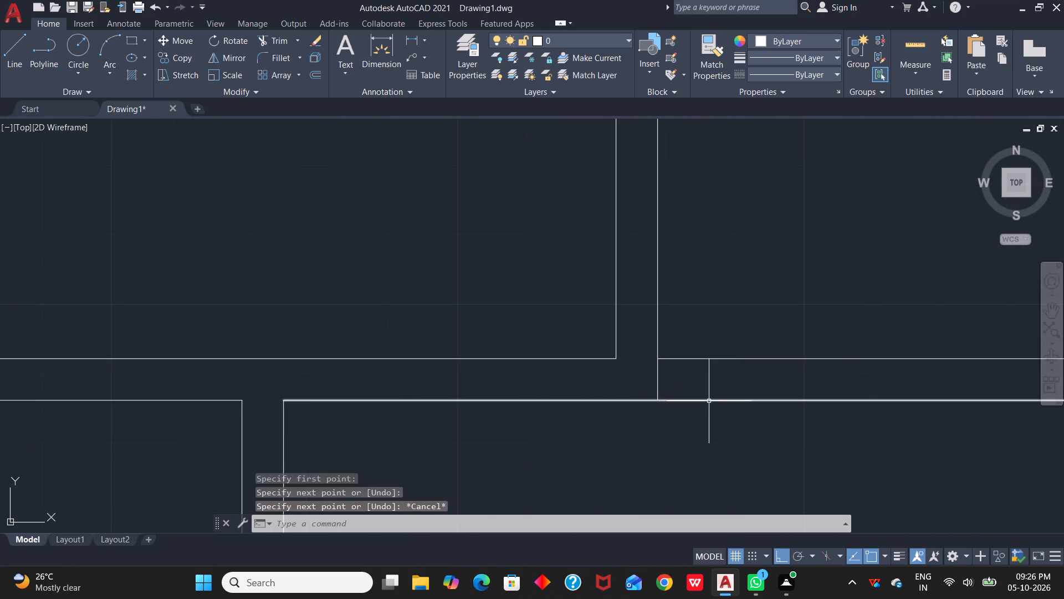
{"action": "key", "text": "o"}
{"action": "key", "text": "space"}
{"action": "type", "text": "2\""}
{"action": "key", "text": "space"}
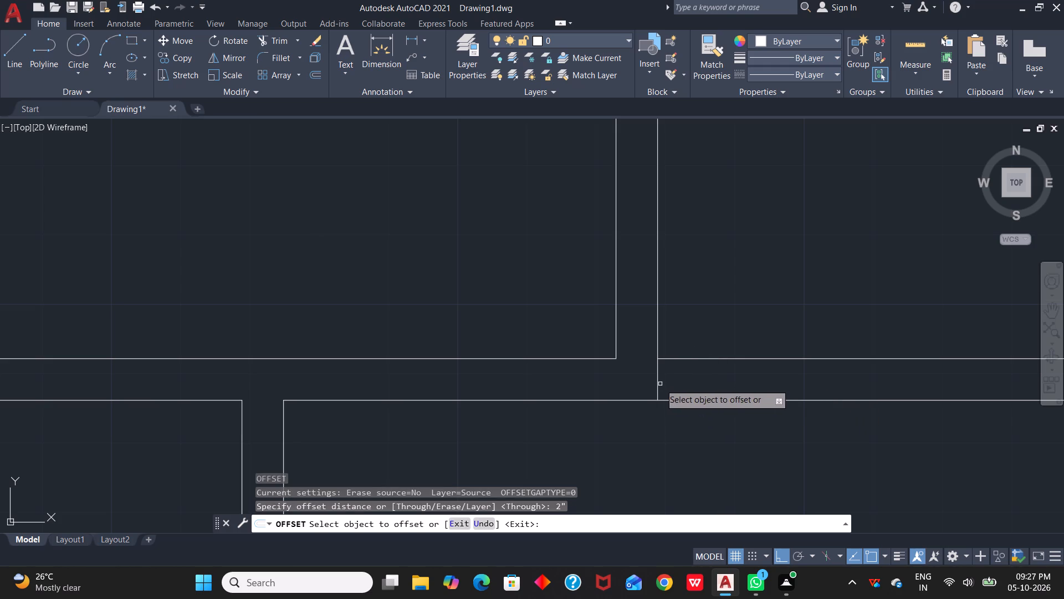
{"action": "left_click", "coordinate": [659, 384]}
{"action": "left_click", "coordinate": [705, 382]}
{"action": "scroll", "coordinate": [714, 297], "scroll_direction": "down", "scroll_amount": 2}
{"action": "middle_click_drag", "start_coordinate": [762, 147], "coordinate": [762, 215]}
{"action": "scroll", "coordinate": [762, 147], "scroll_direction": "down", "scroll_amount": 1}
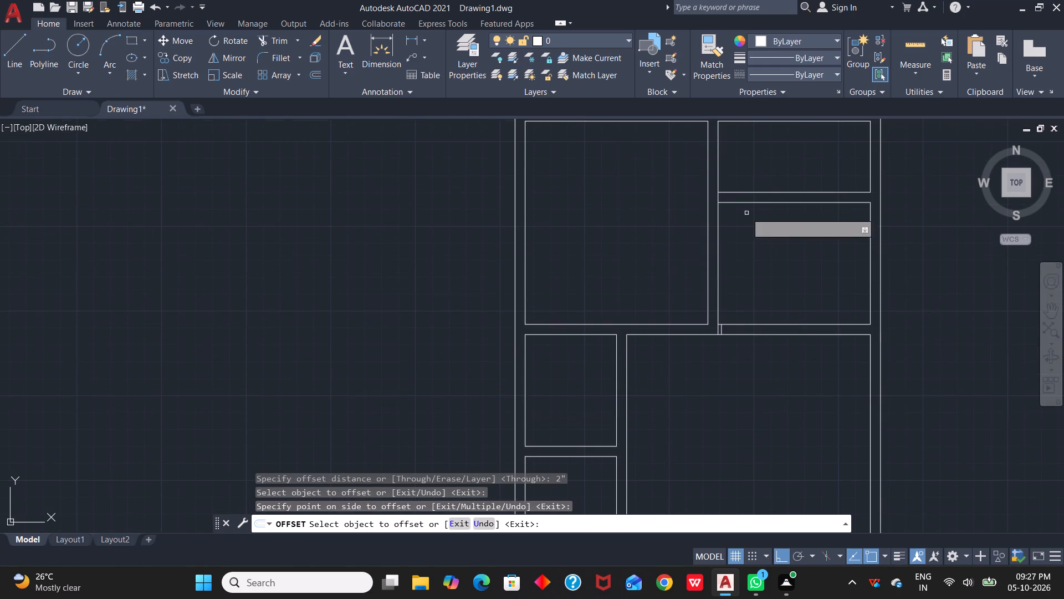
{"action": "left_click", "coordinate": [718, 195]}
{"action": "left_click", "coordinate": [747, 197]}
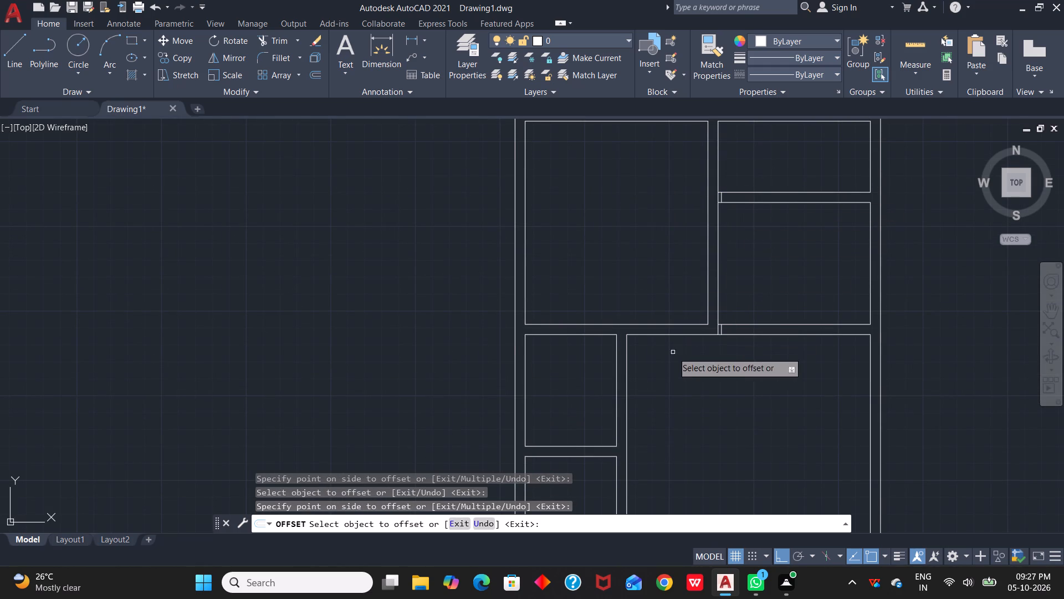
Offset the 2" jamb line in the wall north of the central room 3' to the east.
{"action": "scroll", "coordinate": [712, 334], "scroll_direction": "up", "scroll_amount": 4}
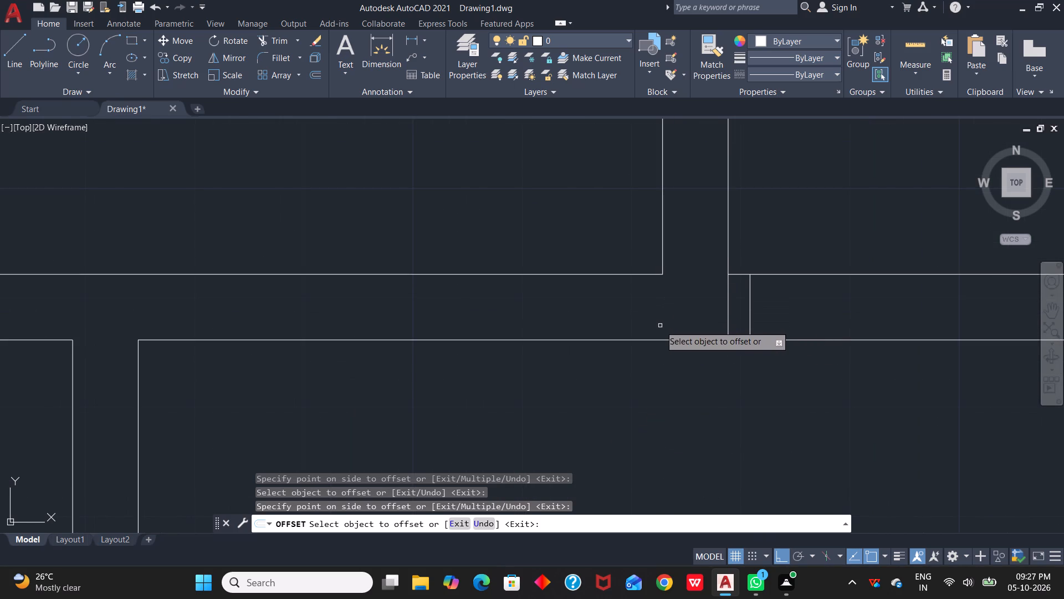
{"action": "left_click", "coordinate": [751, 311]}
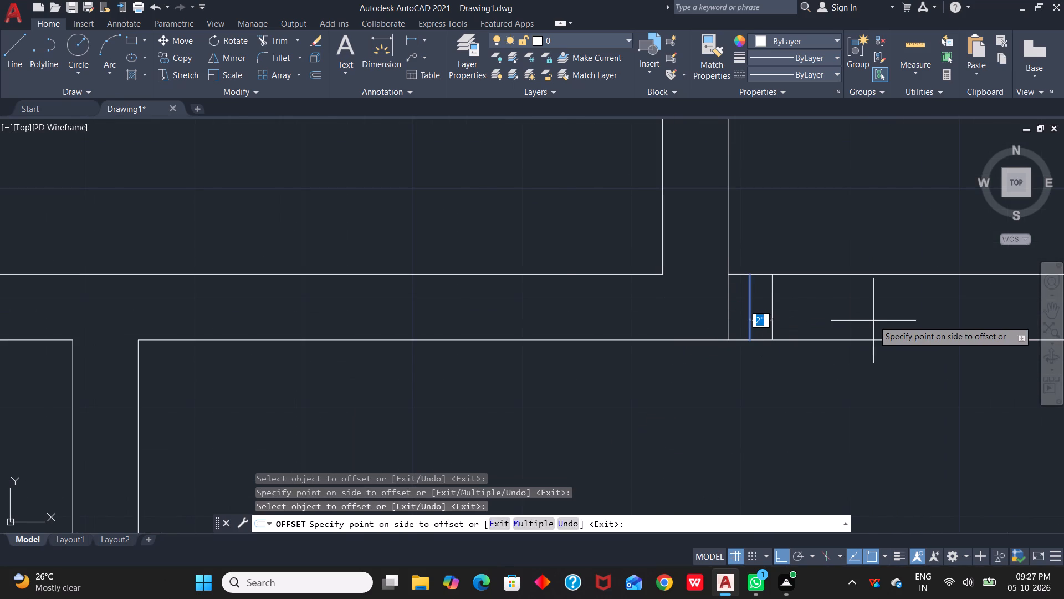
{"action": "key", "text": "3"}
{"action": "type", "text": "'"}
{"action": "key", "text": "space"}
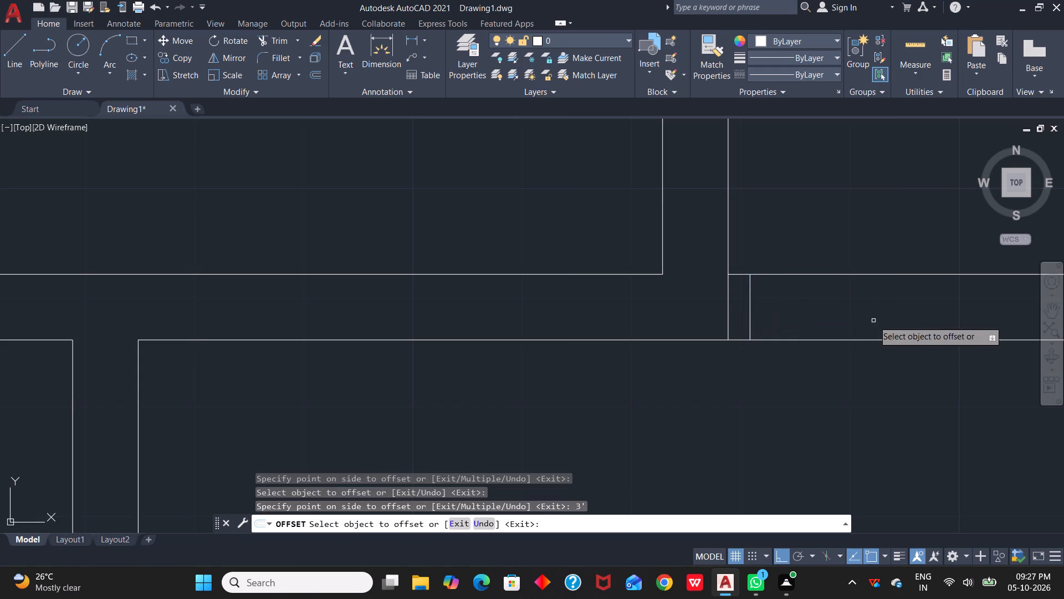
{"action": "left_click_drag", "start_coordinate": [750, 317], "coordinate": [755, 317]}
{"action": "scroll", "coordinate": [857, 316], "scroll_direction": "down", "scroll_amount": 2}
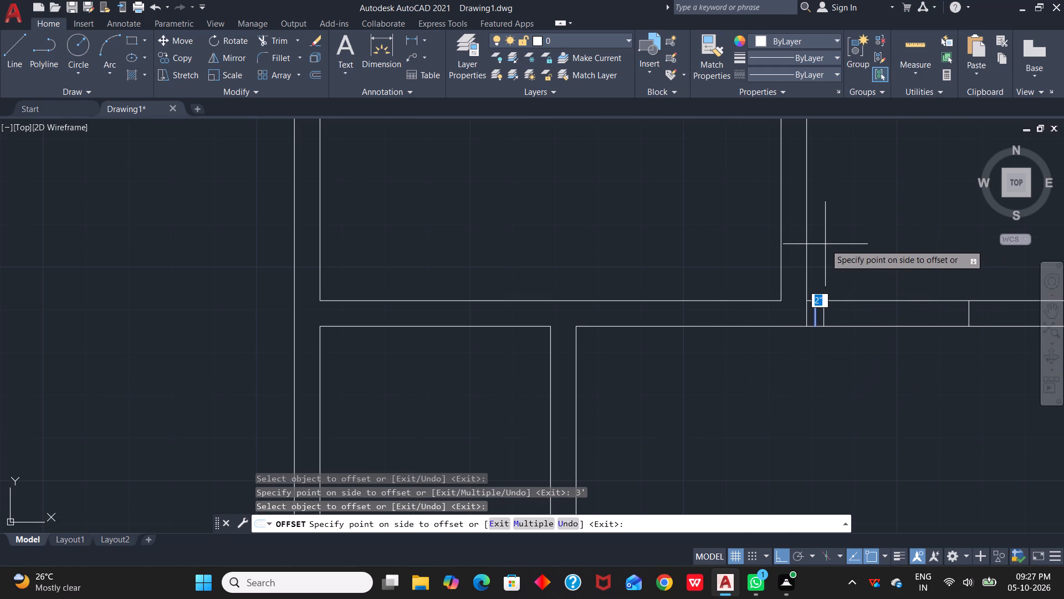
{"action": "scroll", "coordinate": [841, 240], "scroll_direction": "down", "scroll_amount": 3}
{"action": "key", "text": "Escape"}
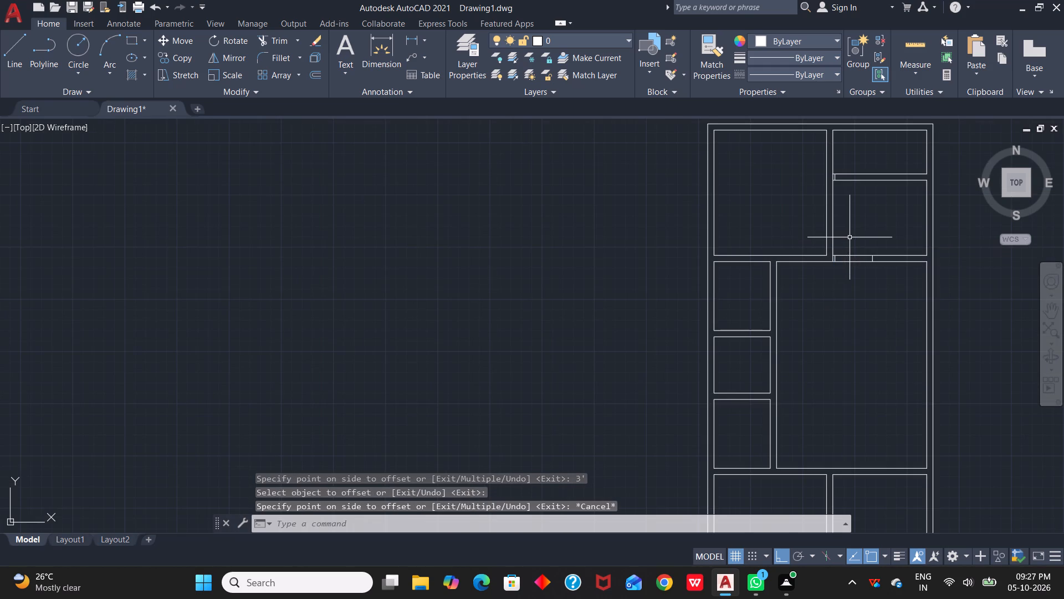
Offset the 2" jamb line in the partition between the northeast rooms 3' to the east.
{"action": "key", "text": "space"}
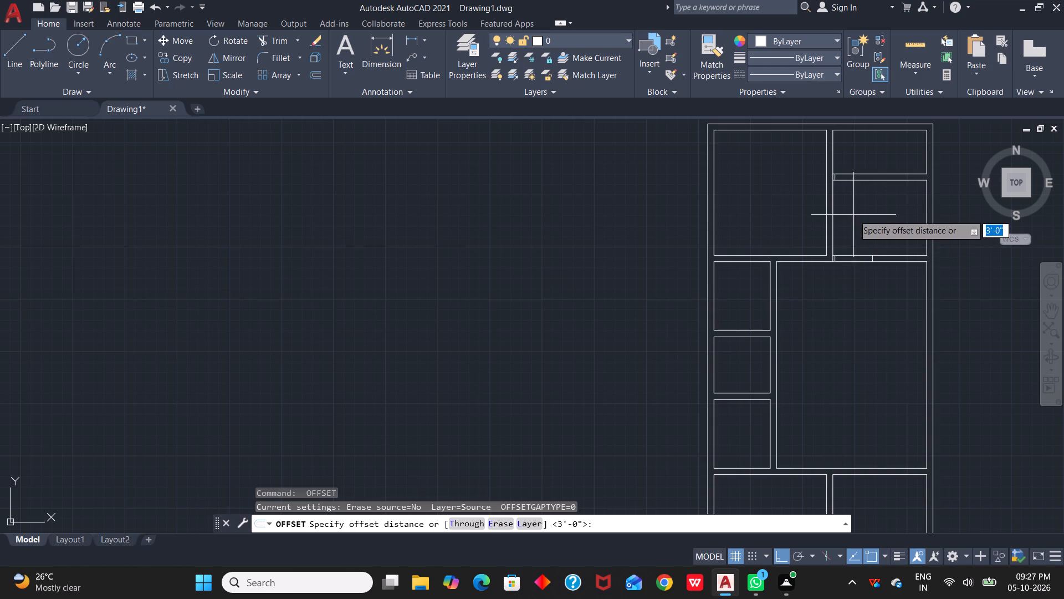
{"action": "scroll", "coordinate": [853, 212], "scroll_direction": "up", "scroll_amount": 3}
{"action": "middle_click_drag", "start_coordinate": [858, 229], "coordinate": [882, 396]}
{"action": "left_click", "coordinate": [790, 232]}
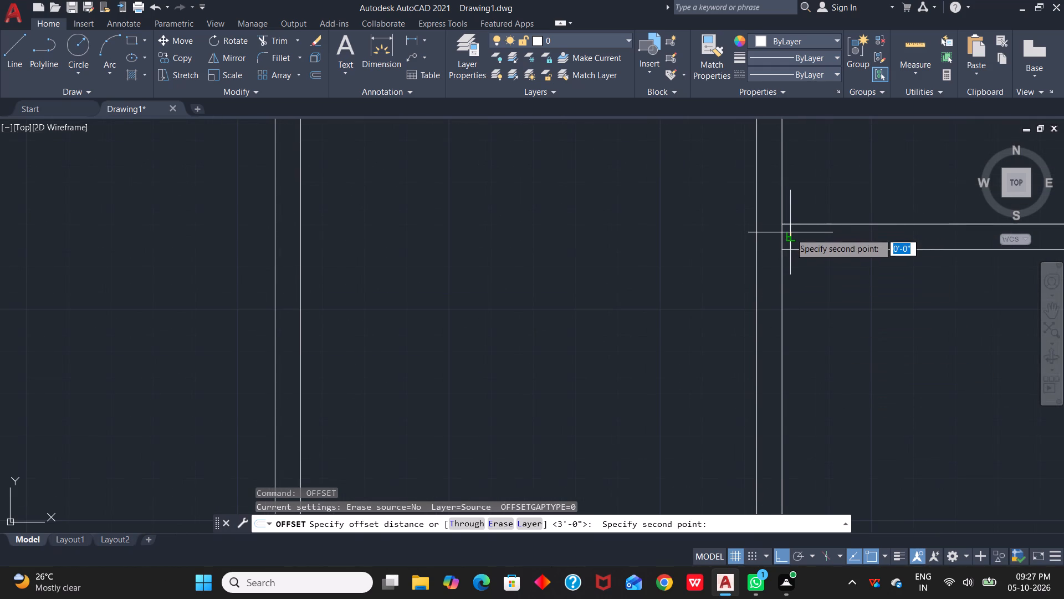
{"action": "key", "text": "space"}
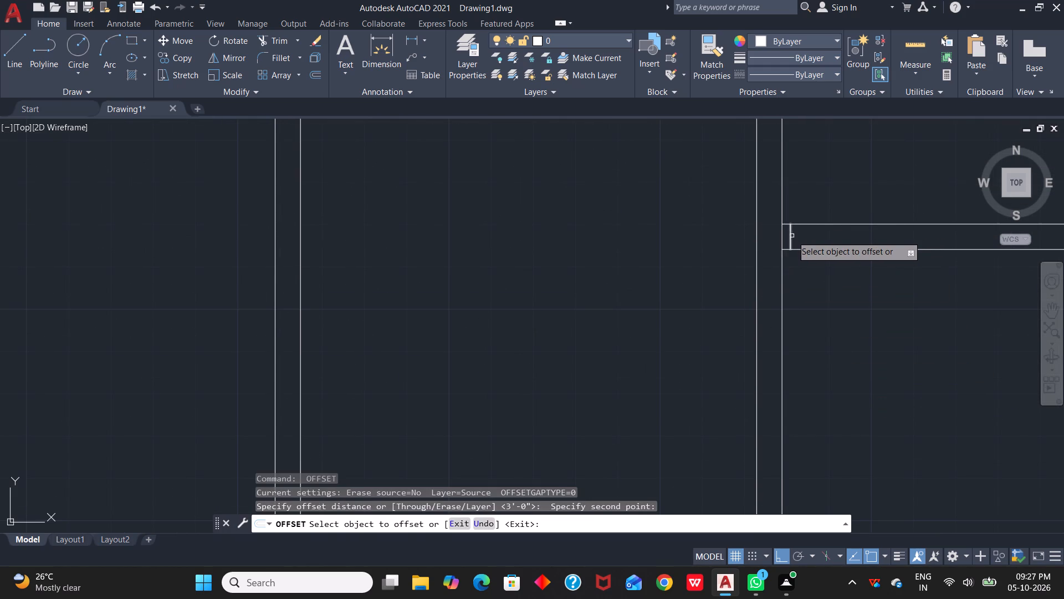
{"action": "left_click", "coordinate": [791, 237]}
{"action": "left_click", "coordinate": [831, 246]}
{"action": "scroll", "coordinate": [861, 201], "scroll_direction": "down", "scroll_amount": 2}
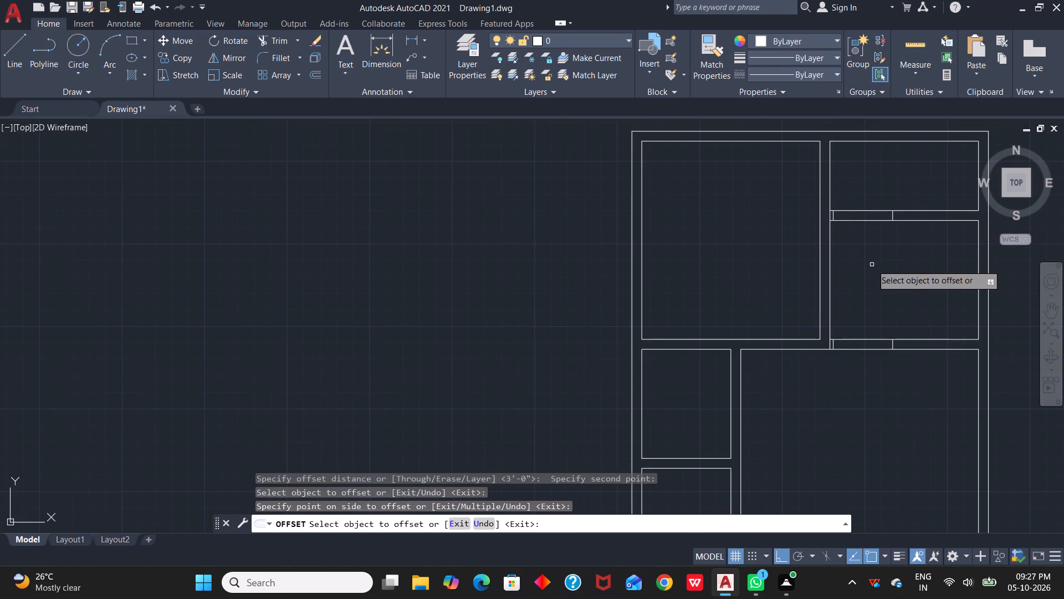
{"action": "scroll", "coordinate": [872, 265], "scroll_direction": "up", "scroll_amount": 1}
{"action": "scroll", "coordinate": [851, 284], "scroll_direction": "down", "scroll_amount": 1}
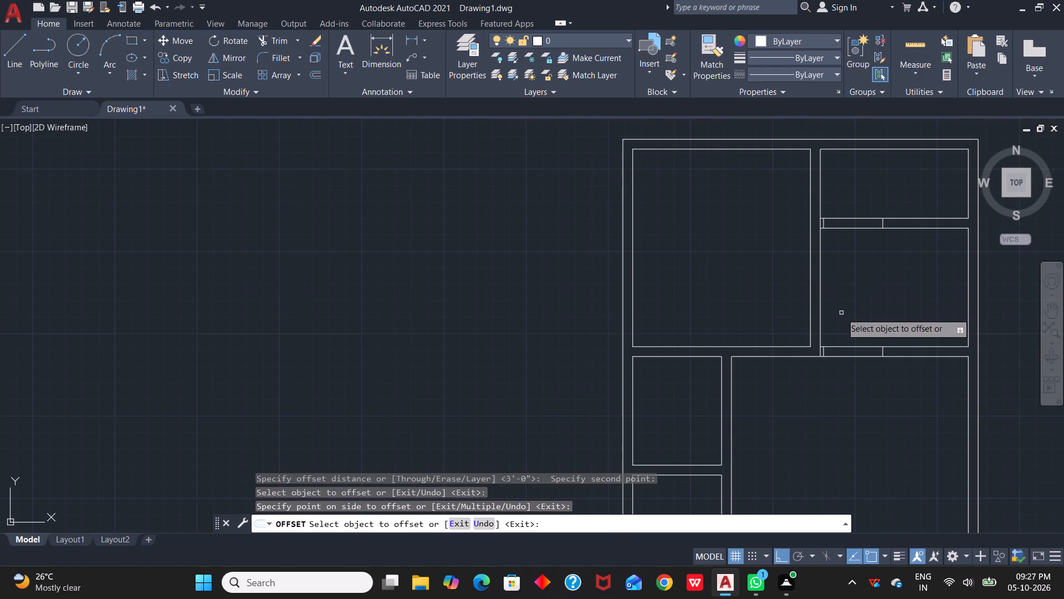
Trim the wall lines between the jambs north of the central room, and remove the original cross-wall line beside the opening.
{"action": "key", "text": "Escape"}
{"action": "type", "text": "tr"}
{"action": "key", "text": "space"}
{"action": "left_click_drag", "start_coordinate": [846, 290], "coordinate": [849, 302]}
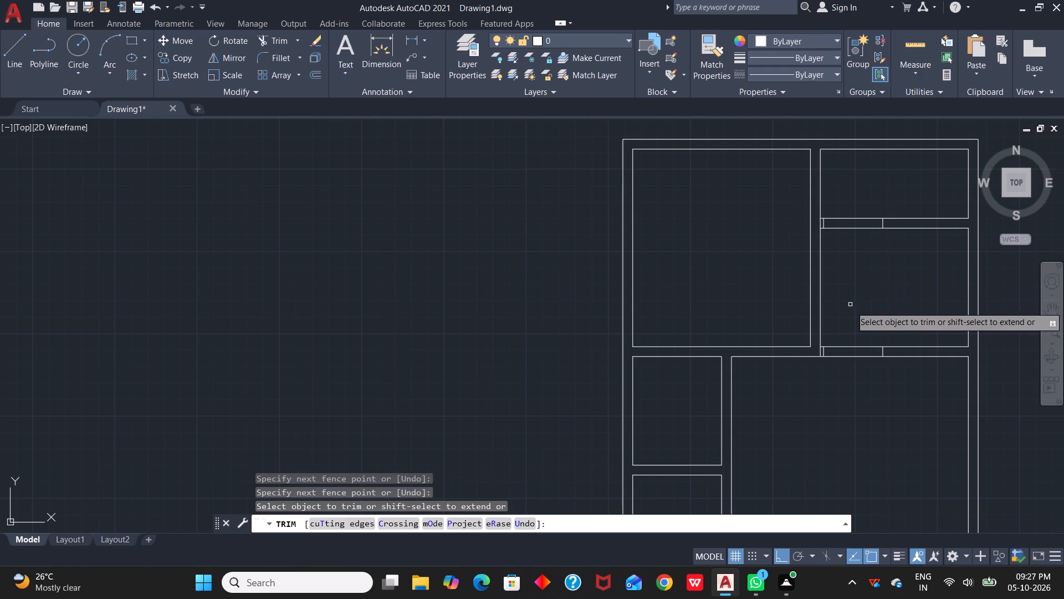
{"action": "left_click_drag", "start_coordinate": [860, 357], "coordinate": [862, 363]}
{"action": "left_click", "coordinate": [857, 346]}
{"action": "scroll", "coordinate": [821, 362], "scroll_direction": "up", "scroll_amount": 4}
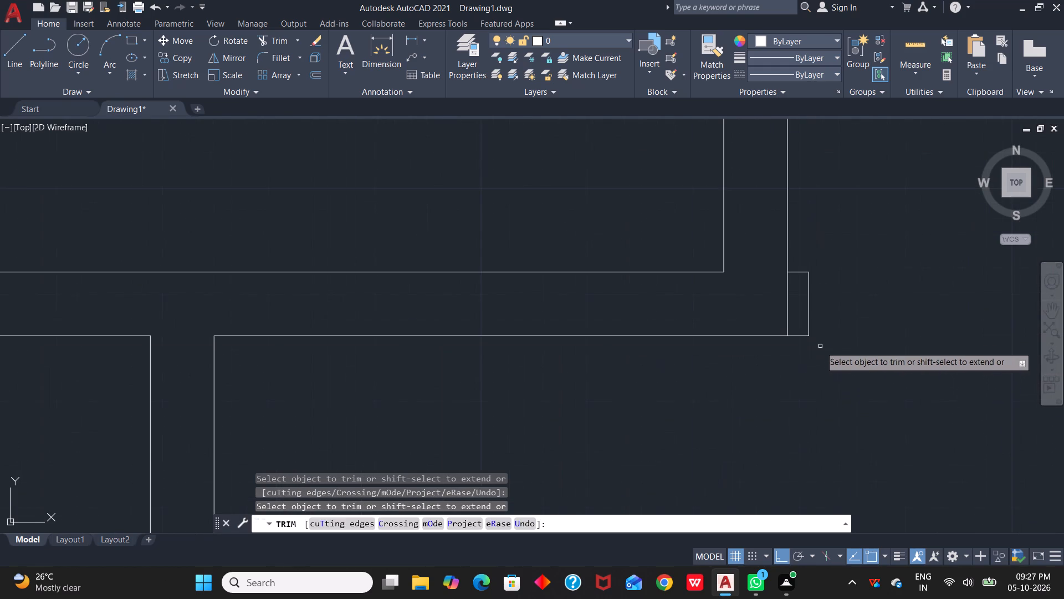
{"action": "left_click", "coordinate": [787, 310]}
Trim the partition lines between the jambs dividing the northeast rooms, and the vertical wall line behind the 2" stub.
{"action": "scroll", "coordinate": [861, 255], "scroll_direction": "down", "scroll_amount": 3}
{"action": "middle_click_drag", "start_coordinate": [899, 197], "coordinate": [915, 418]}
{"action": "scroll", "coordinate": [915, 409], "scroll_direction": "down", "scroll_amount": 1}
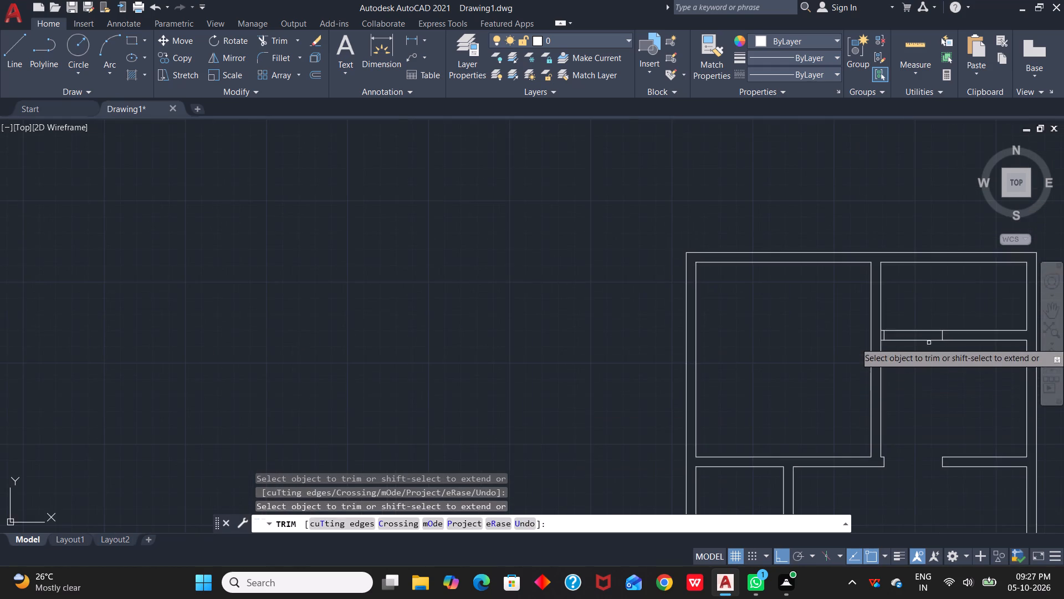
{"action": "scroll", "coordinate": [930, 337], "scroll_direction": "up", "scroll_amount": 4}
{"action": "left_click", "coordinate": [812, 260]}
{"action": "left_click", "coordinate": [875, 438]}
{"action": "scroll", "coordinate": [872, 415], "scroll_direction": "down", "scroll_amount": 2}
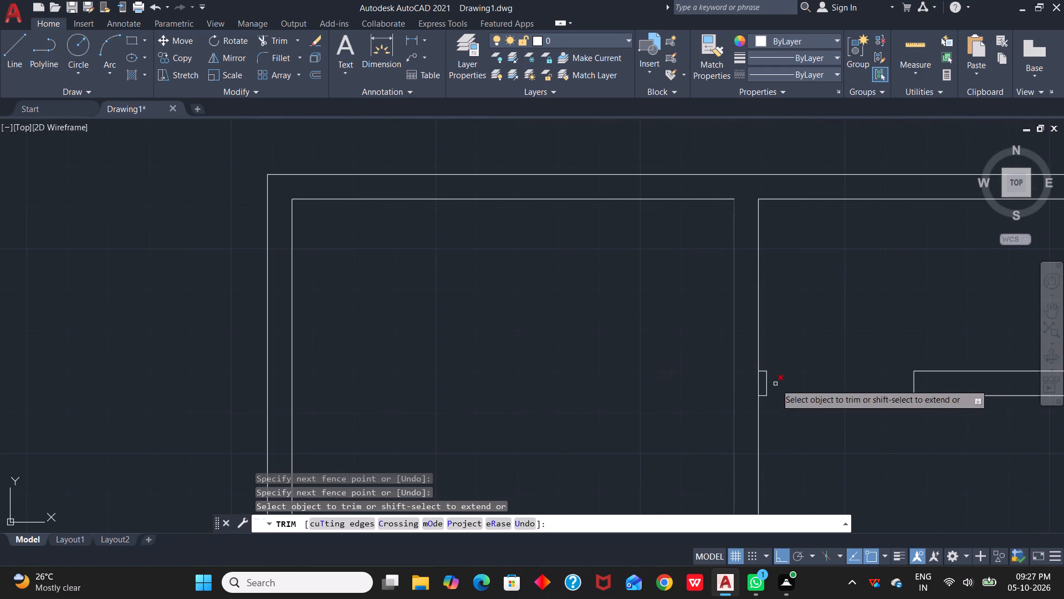
{"action": "scroll", "coordinate": [758, 392], "scroll_direction": "up", "scroll_amount": 3}
{"action": "left_click", "coordinate": [753, 370]}
{"action": "scroll", "coordinate": [753, 370], "scroll_direction": "down", "scroll_amount": 4}
{"action": "middle_click_drag", "start_coordinate": [860, 440], "coordinate": [958, 205]}
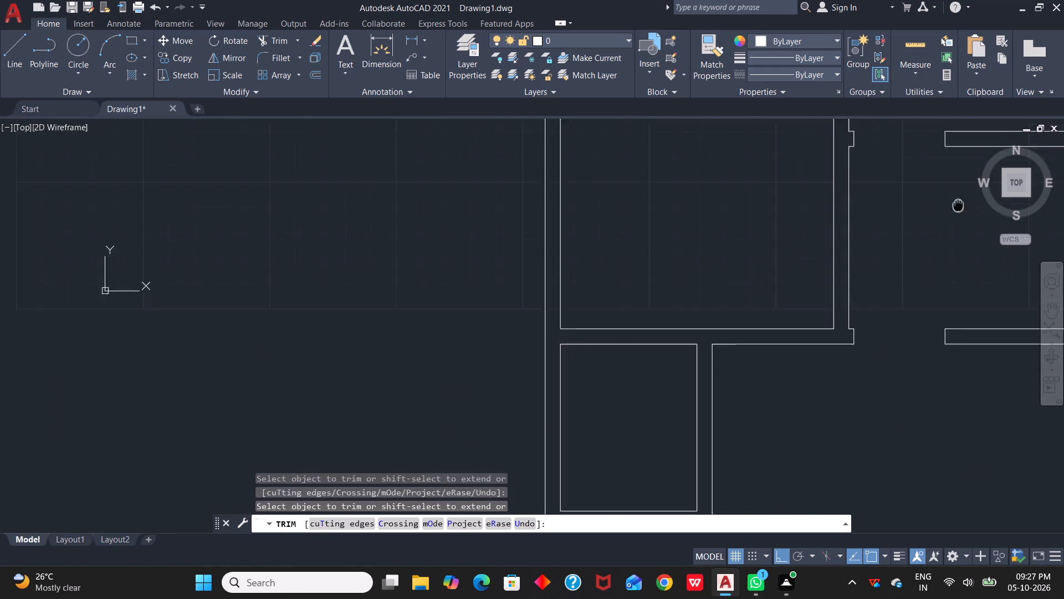
{"action": "middle_click_drag", "start_coordinate": [958, 205], "coordinate": [1001, 176]}
{"action": "scroll", "coordinate": [881, 314], "scroll_direction": "up", "scroll_amount": 2}
{"action": "scroll", "coordinate": [825, 348], "scroll_direction": "down", "scroll_amount": 3}
{"action": "key", "text": "Escape"}
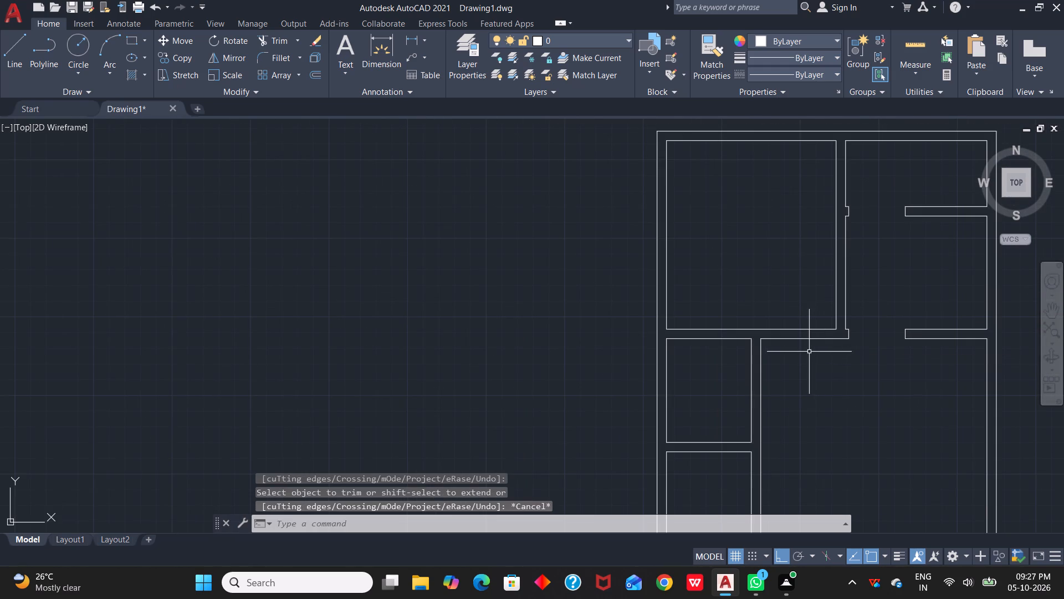
Draw a 6" line across the wall south of the northwest room, from the room's southeast inner corner.
{"action": "key", "text": "l"}
{"action": "key", "text": "space"}
{"action": "scroll", "coordinate": [827, 323], "scroll_direction": "up", "scroll_amount": 5}
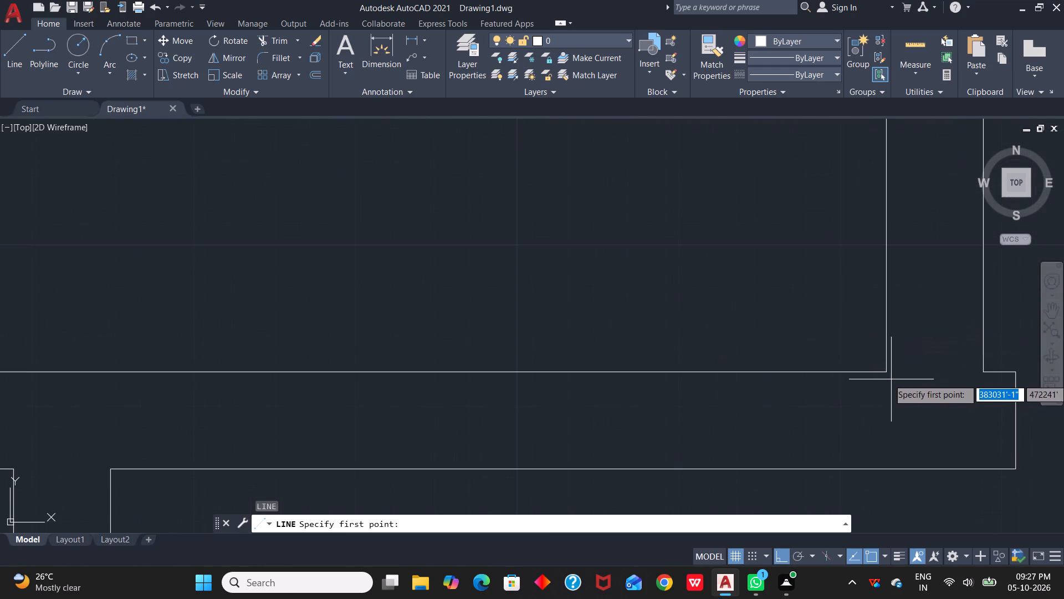
{"action": "left_click", "coordinate": [891, 374]}
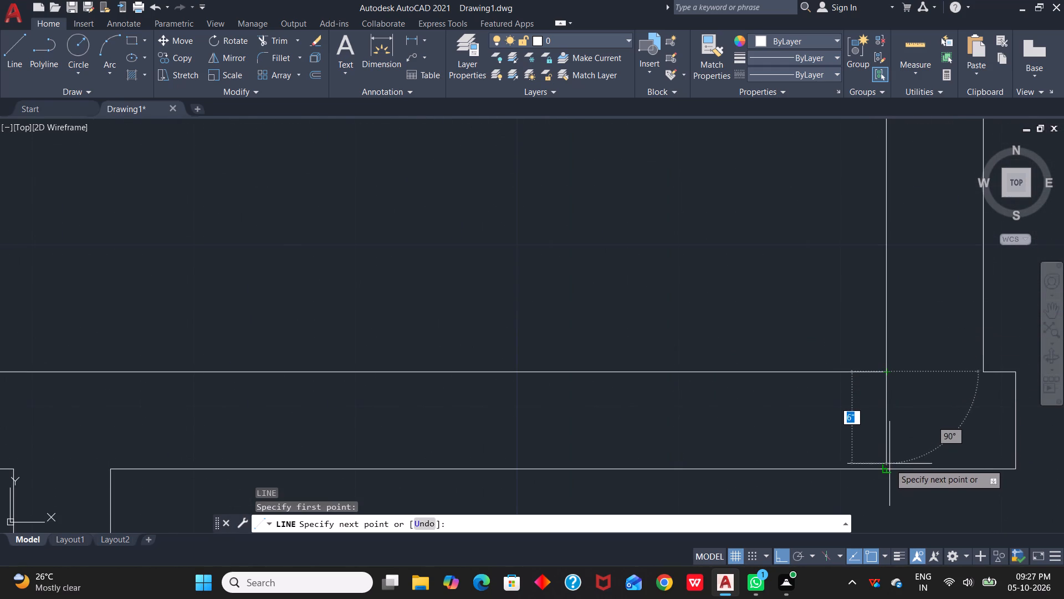
{"action": "scroll", "coordinate": [889, 464], "scroll_direction": "up", "scroll_amount": 3}
{"action": "left_click", "coordinate": [863, 486]}
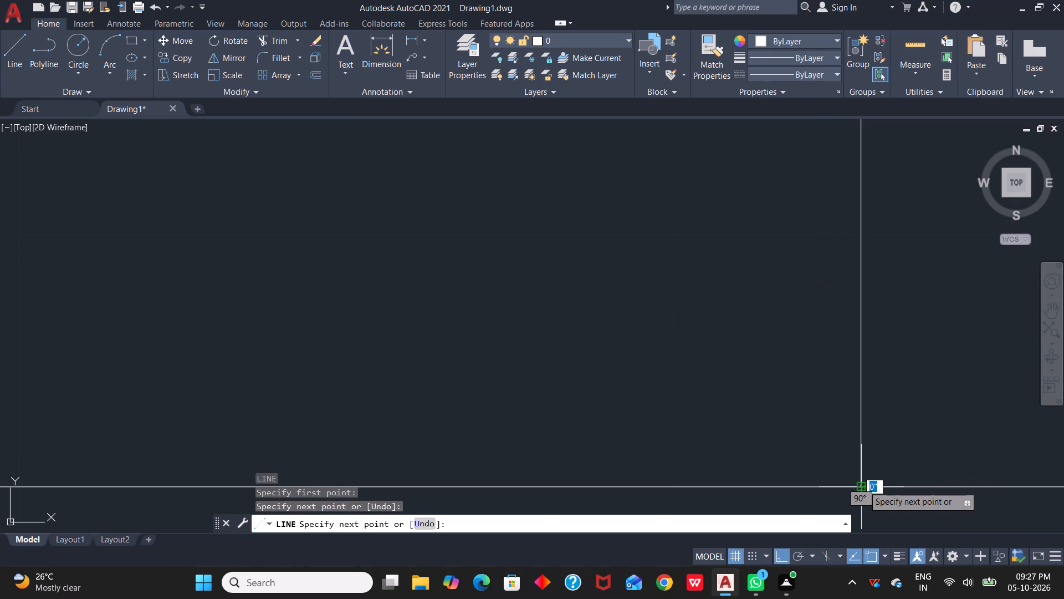
{"action": "key", "text": "Escape"}
{"action": "scroll", "coordinate": [863, 482], "scroll_direction": "down", "scroll_amount": 5}
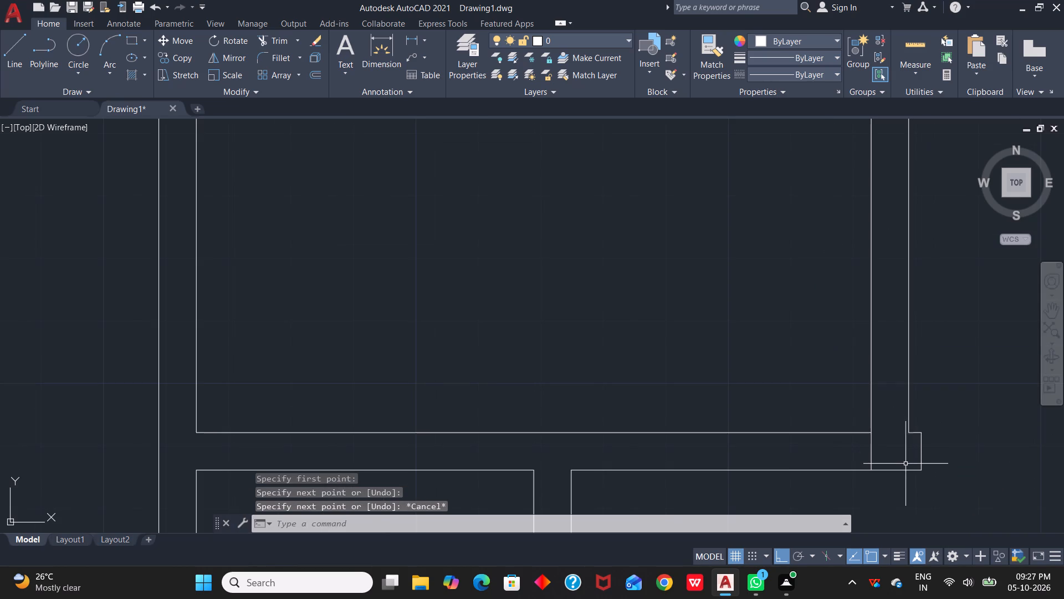
Offset the 6" line across the wall south of the northwest room 2" to the west.
{"action": "type", "text": "o"}
{"action": "key", "text": "space"}
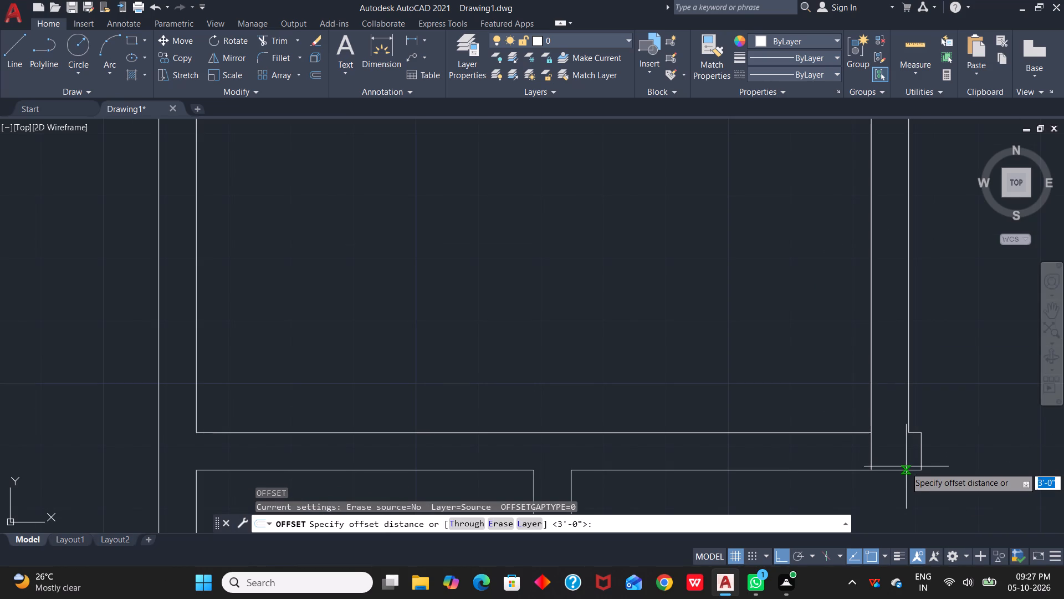
{"action": "type", "text": "2\""}
{"action": "key", "text": "space"}
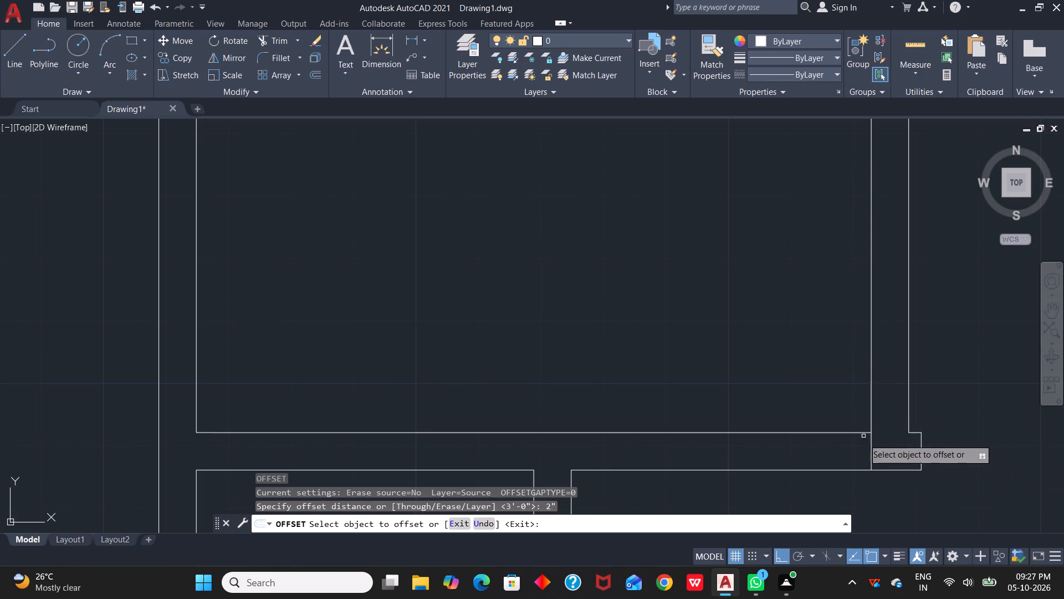
{"action": "left_click", "coordinate": [868, 452]}
{"action": "left_click", "coordinate": [871, 451]}
{"action": "left_click", "coordinate": [861, 455]}
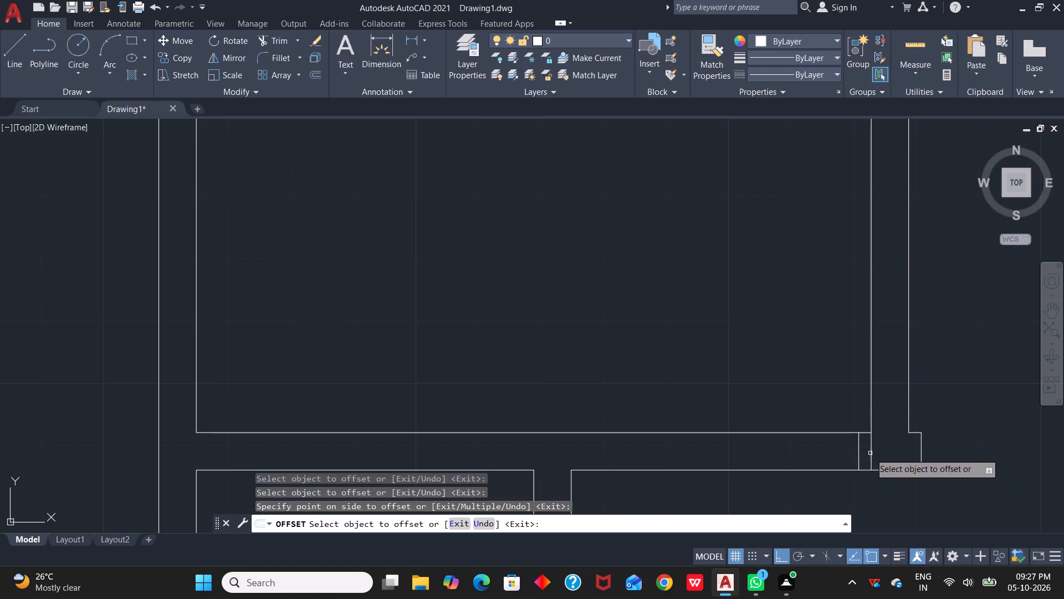
Offset the 2" jamb line in the wall south of the northwest room 3' to the west.
{"action": "left_click", "coordinate": [857, 455]}
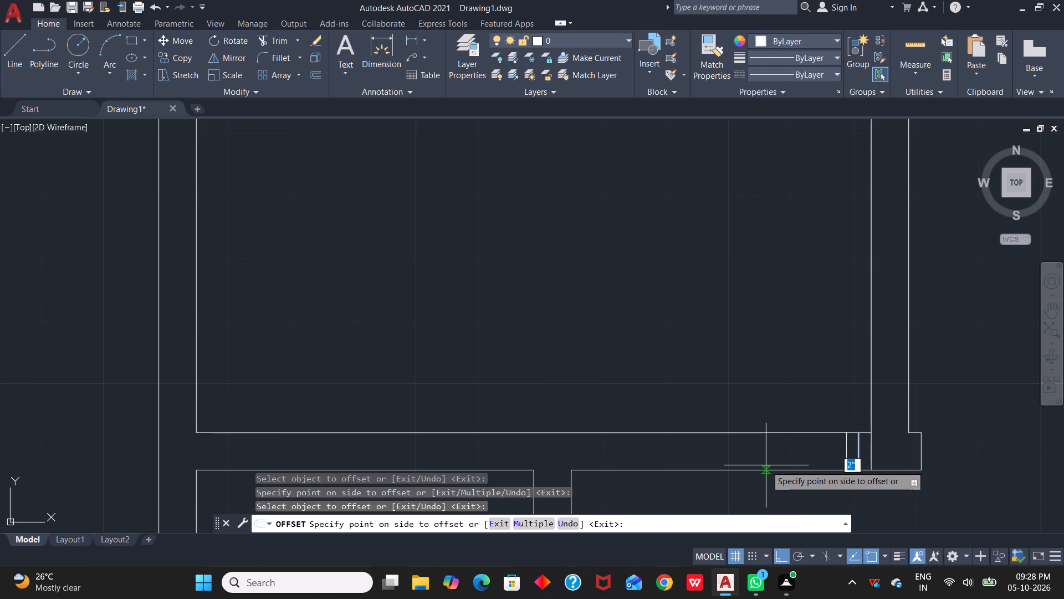
{"action": "type", "text": "3'"}
{"action": "key", "text": "space"}
{"action": "scroll", "coordinate": [768, 438], "scroll_direction": "down", "scroll_amount": 3}
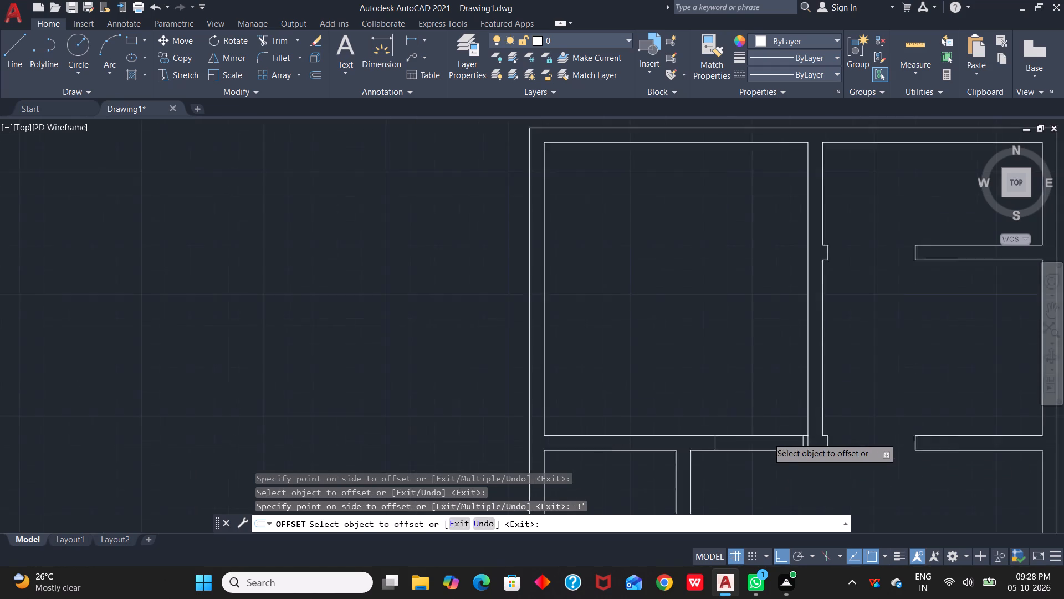
{"action": "scroll", "coordinate": [770, 441], "scroll_direction": "down", "scroll_amount": 1}
{"action": "scroll", "coordinate": [774, 462], "scroll_direction": "up", "scroll_amount": 1}
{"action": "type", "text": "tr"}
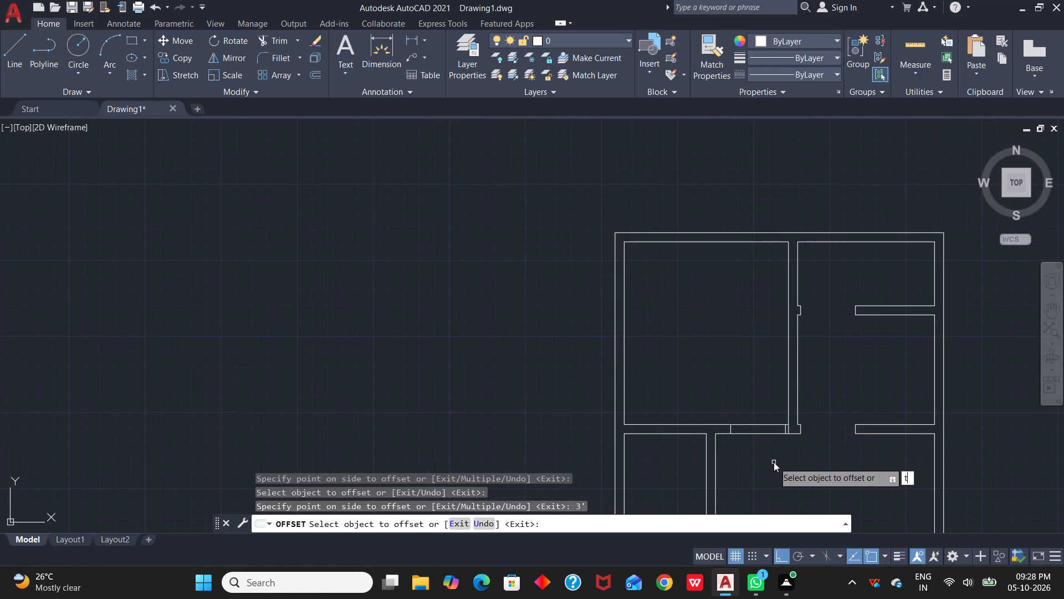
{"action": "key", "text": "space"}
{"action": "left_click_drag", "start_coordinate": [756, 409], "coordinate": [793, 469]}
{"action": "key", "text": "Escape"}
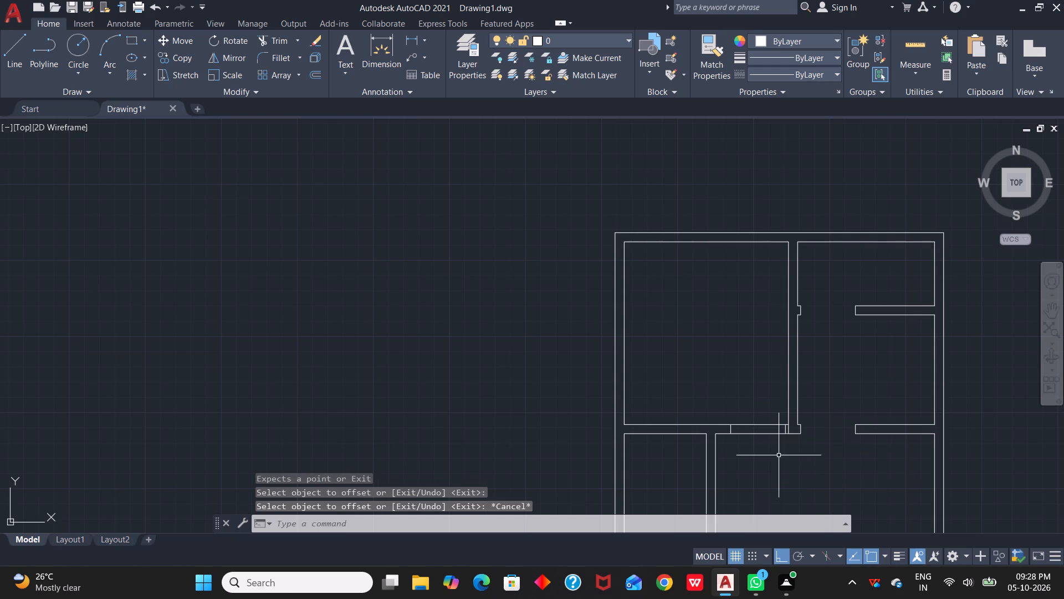
Trim the wall lines between the jambs south of the northwest room, and the vertical line behind the 2" stub.
{"action": "key", "text": "t"}
{"action": "key", "text": "r"}
{"action": "key", "text": "space"}
{"action": "left_click_drag", "start_coordinate": [755, 417], "coordinate": [755, 415]}
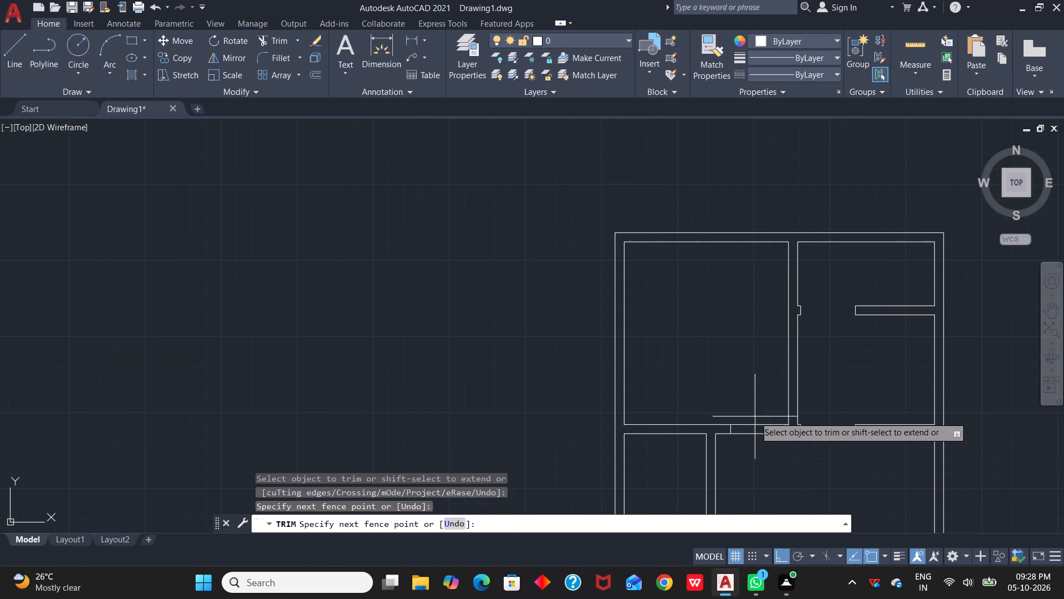
{"action": "left_click_drag", "start_coordinate": [755, 415], "coordinate": [777, 467]}
{"action": "scroll", "coordinate": [778, 468], "scroll_direction": "down", "scroll_amount": 1}
{"action": "scroll", "coordinate": [785, 453], "scroll_direction": "up", "scroll_amount": 4}
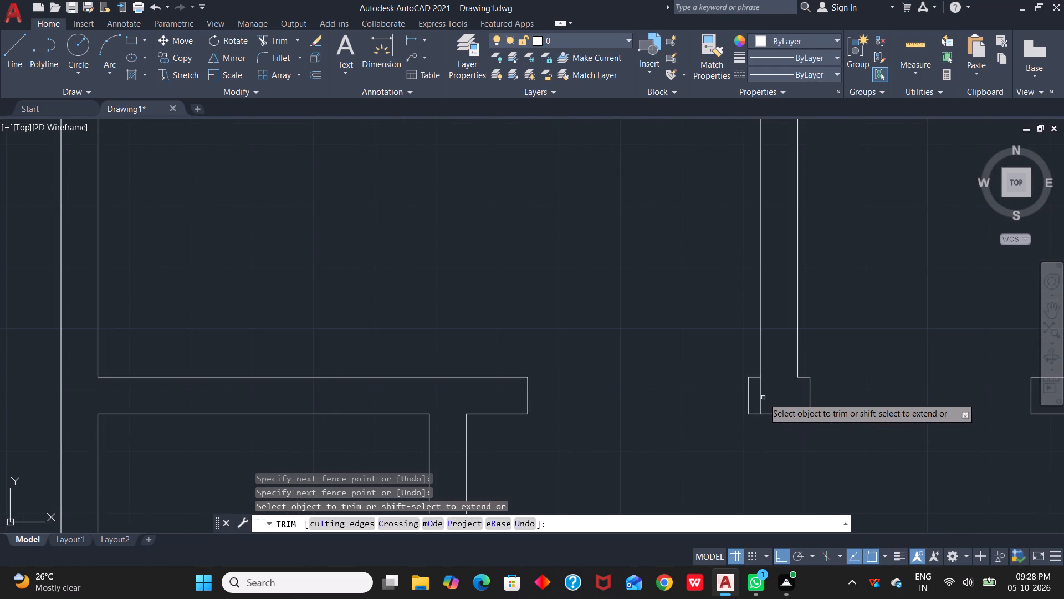
{"action": "left_click", "coordinate": [760, 398]}
{"action": "scroll", "coordinate": [760, 398], "scroll_direction": "down", "scroll_amount": 5}
{"action": "middle_click_drag", "start_coordinate": [791, 454], "coordinate": [845, 366]}
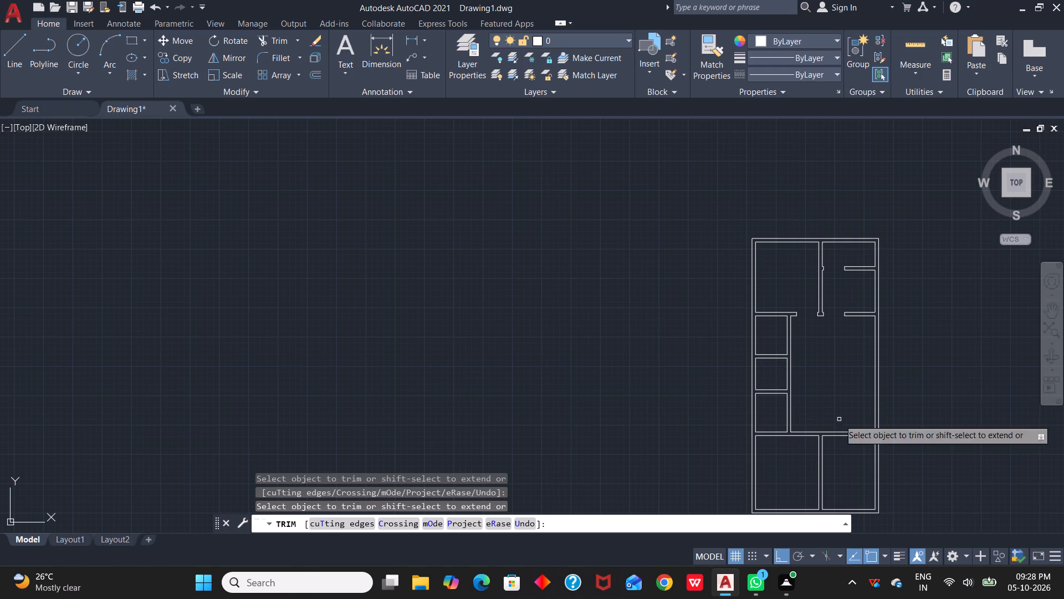
{"action": "scroll", "coordinate": [760, 362], "scroll_direction": "up", "scroll_amount": 4}
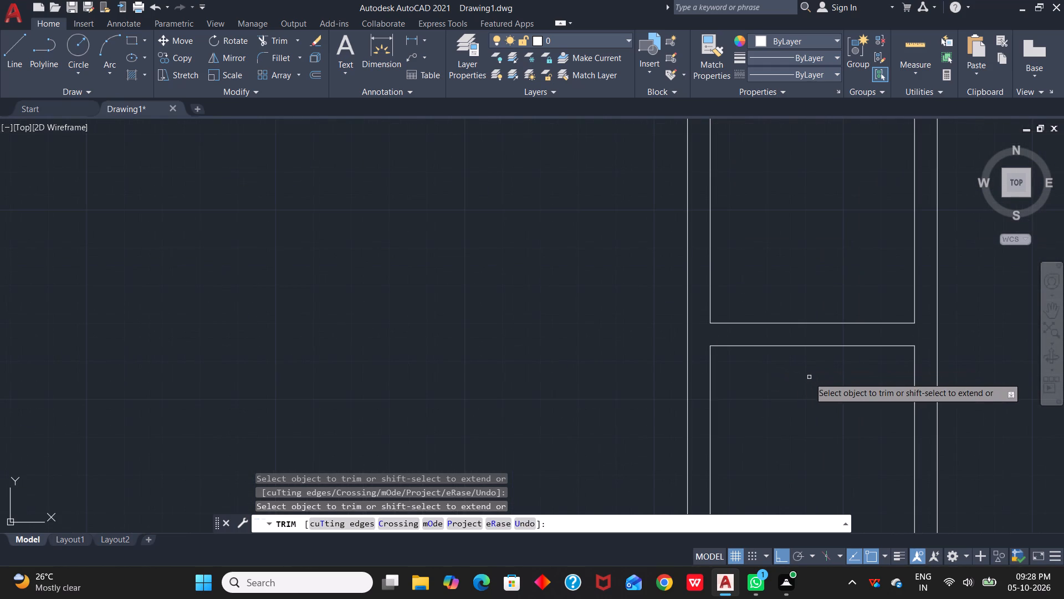
{"action": "key", "text": "Escape"}
{"action": "key", "text": "Escape"}
Draw a 6" vertical line closing the wall's east end between the northern and middle small west rooms.
{"action": "scroll", "coordinate": [920, 363], "scroll_direction": "up", "scroll_amount": 2}
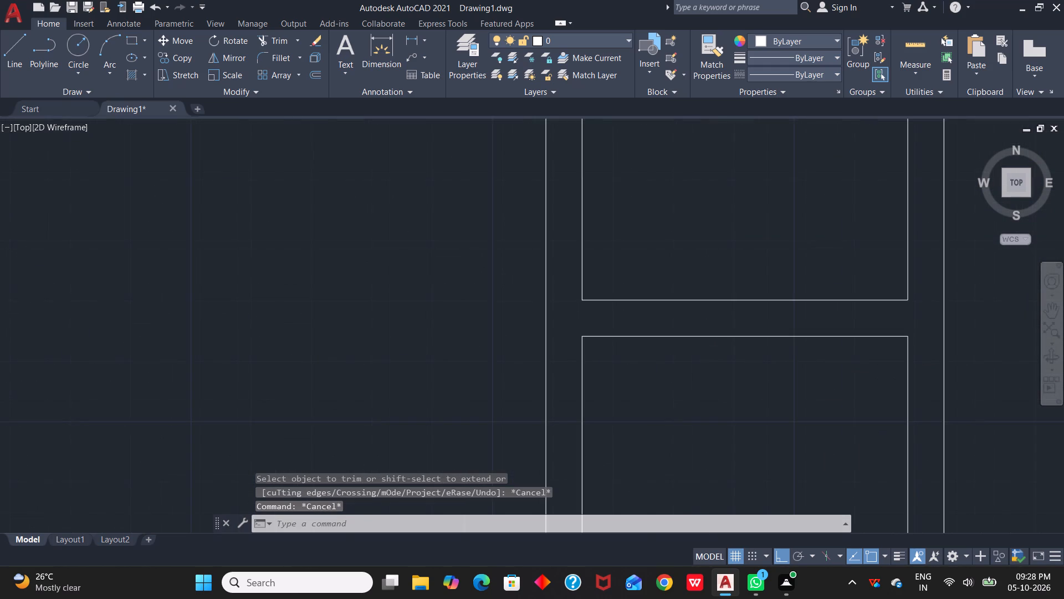
{"action": "key", "text": "l"}
{"action": "key", "text": "space"}
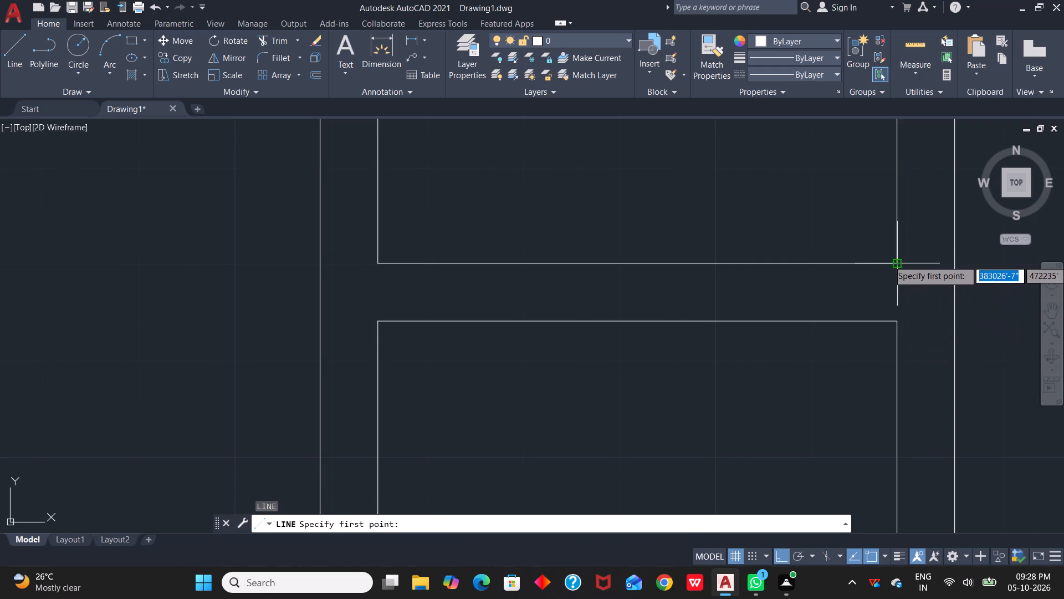
{"action": "left_click", "coordinate": [896, 262]}
{"action": "left_click", "coordinate": [899, 323]}
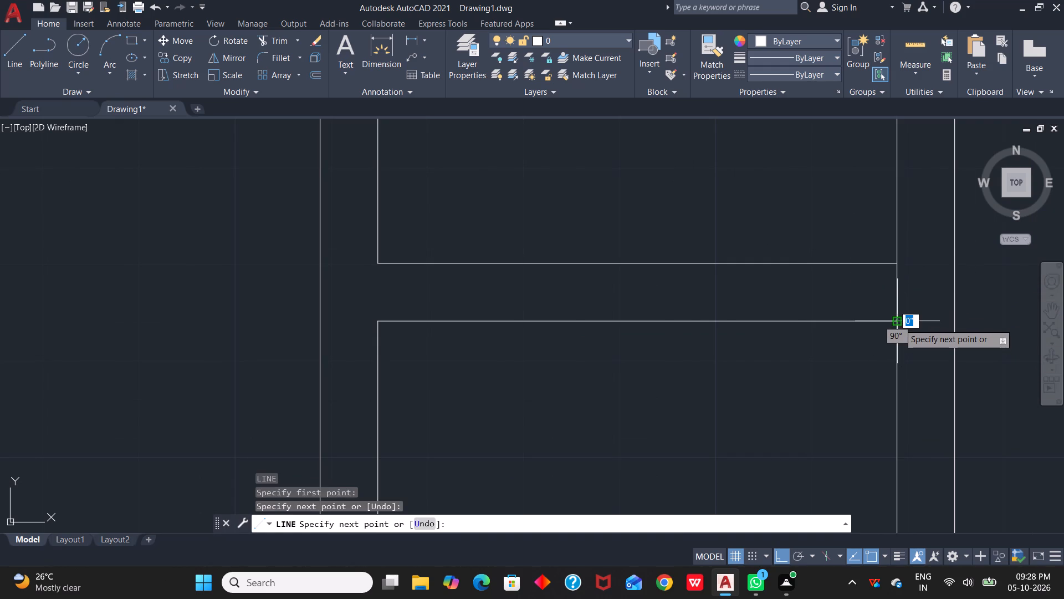
{"action": "key", "text": "Escape"}
Draw a line across the wall east of the middle small west room, from the room's northeast inner corner.
{"action": "scroll", "coordinate": [898, 336], "scroll_direction": "up", "scroll_amount": 2}
{"action": "scroll", "coordinate": [891, 387], "scroll_direction": "down", "scroll_amount": 4}
{"action": "middle_click_drag", "start_coordinate": [866, 414], "coordinate": [891, 222]}
{"action": "scroll", "coordinate": [906, 354], "scroll_direction": "up", "scroll_amount": 3}
{"action": "scroll", "coordinate": [910, 390], "scroll_direction": "down", "scroll_amount": 3}
{"action": "middle_click_drag", "start_coordinate": [856, 403], "coordinate": [890, 296]}
{"action": "scroll", "coordinate": [937, 267], "scroll_direction": "down", "scroll_amount": 2}
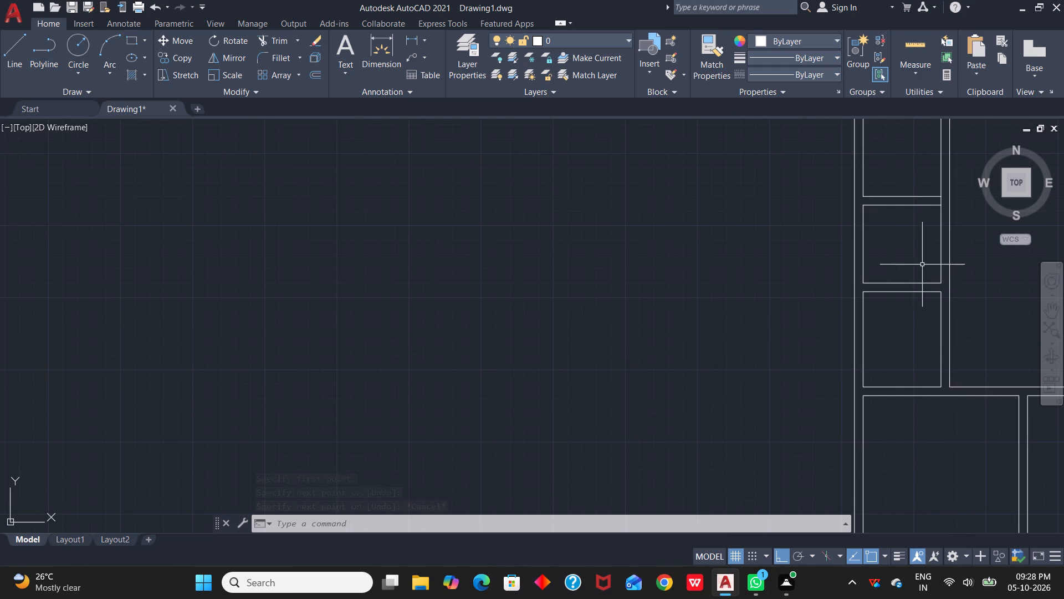
{"action": "scroll", "coordinate": [945, 220], "scroll_direction": "up", "scroll_amount": 1}
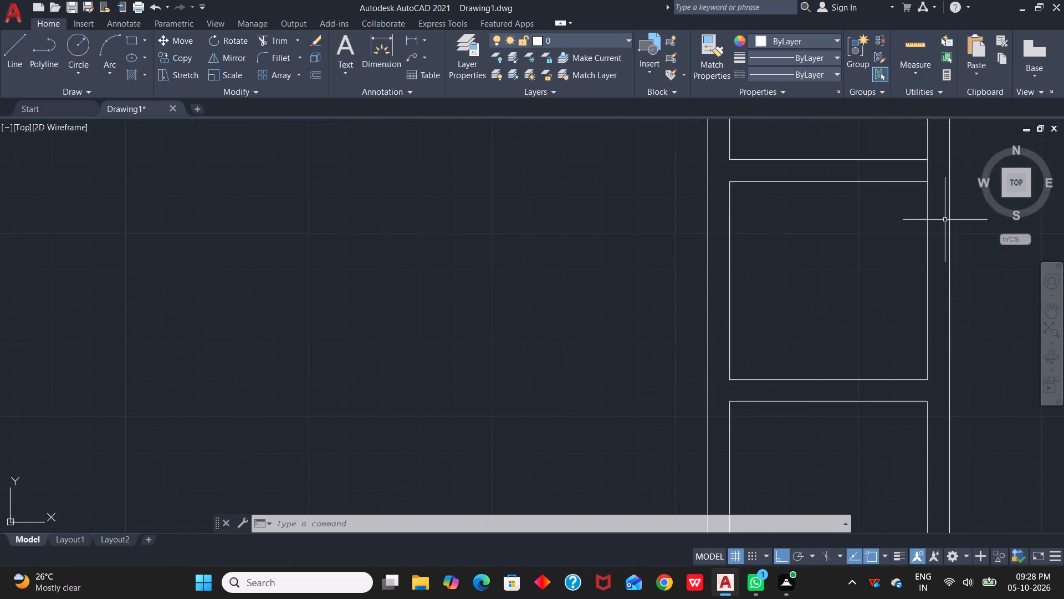
{"action": "scroll", "coordinate": [945, 220], "scroll_direction": "up", "scroll_amount": 2}
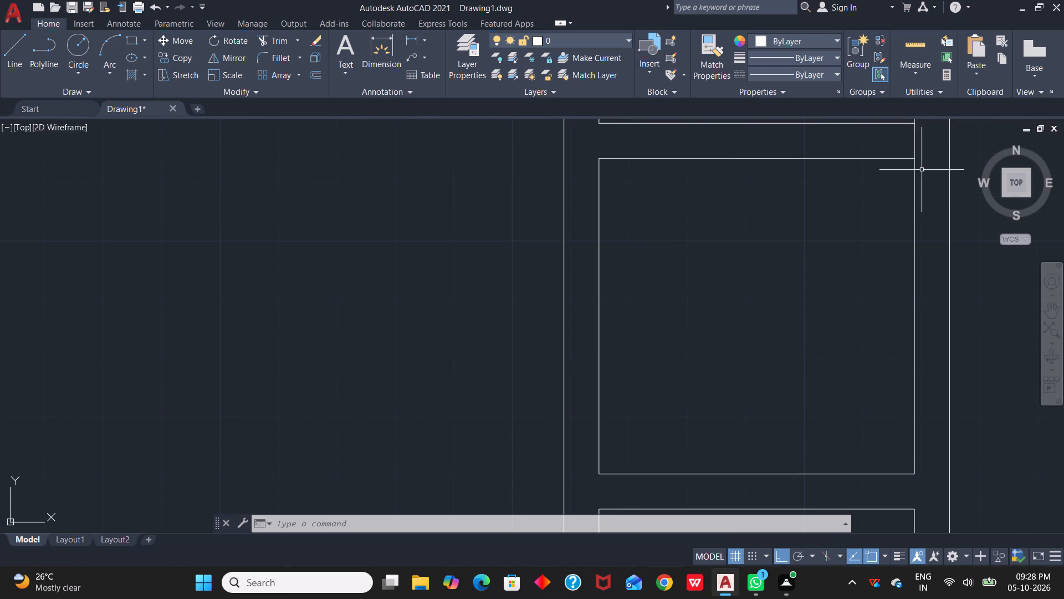
{"action": "scroll", "coordinate": [920, 170], "scroll_direction": "up", "scroll_amount": 2}
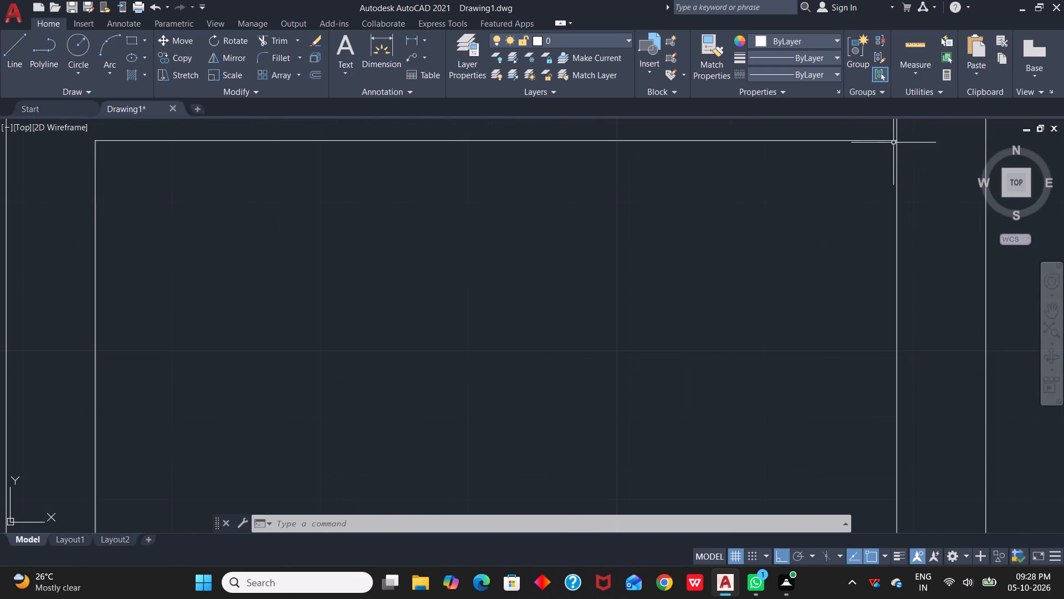
{"action": "scroll", "coordinate": [909, 146], "scroll_direction": "down", "scroll_amount": 2}
{"action": "middle_click_drag", "start_coordinate": [909, 147], "coordinate": [894, 294]}
{"action": "key", "text": "space"}
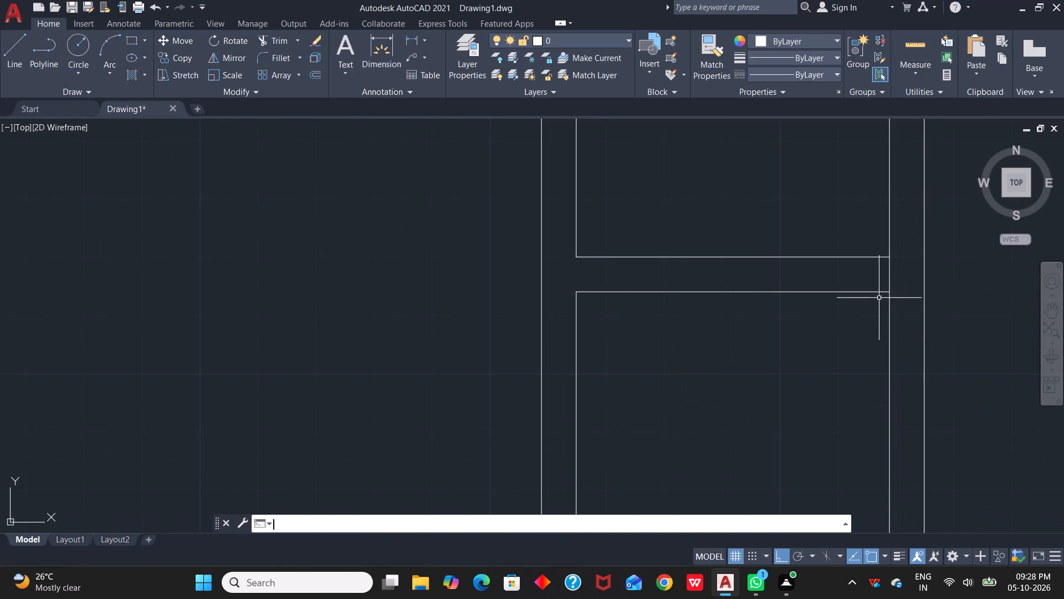
{"action": "left_click", "coordinate": [892, 293]}
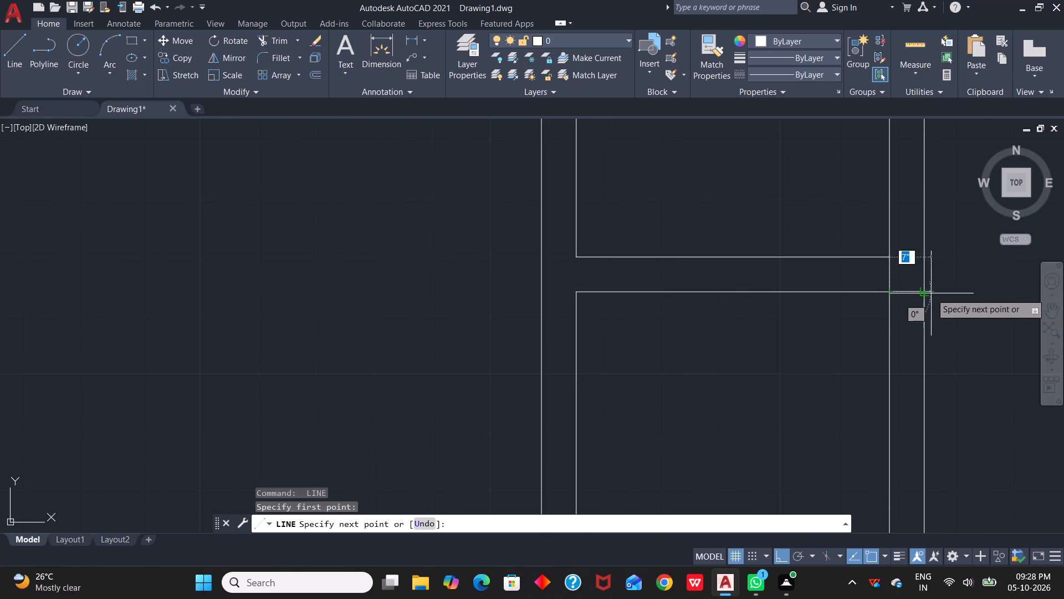
{"action": "scroll", "coordinate": [923, 293], "scroll_direction": "up", "scroll_amount": 3}
{"action": "left_click", "coordinate": [913, 288]}
{"action": "scroll", "coordinate": [913, 288], "scroll_direction": "down", "scroll_amount": 3}
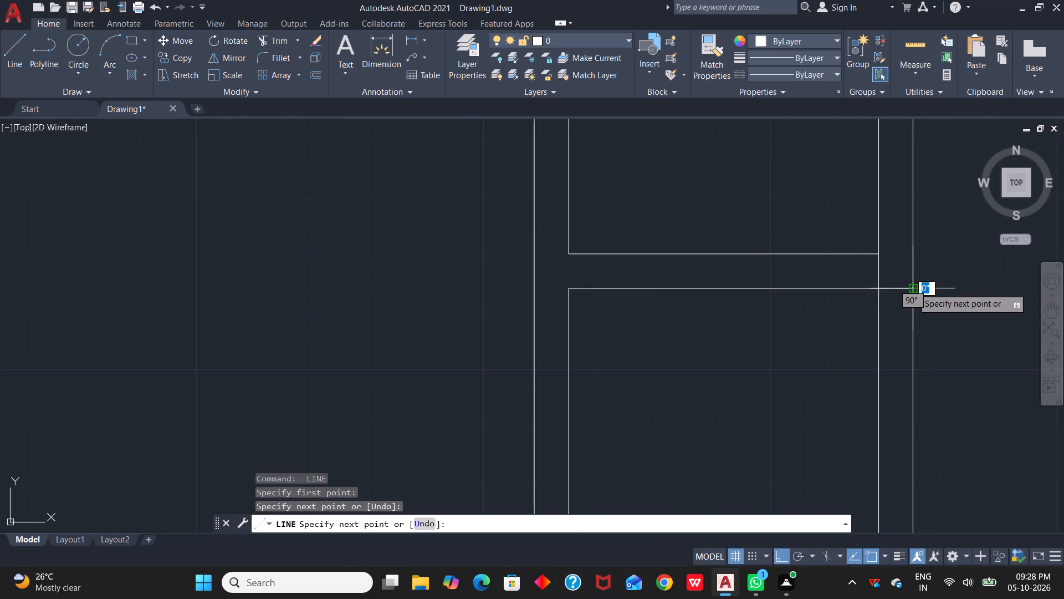
{"action": "key", "text": "space"}
Draw a line across the wall east of the middle small west room, from the room's southeast inner corner.
{"action": "scroll", "coordinate": [888, 361], "scroll_direction": "down", "scroll_amount": 2}
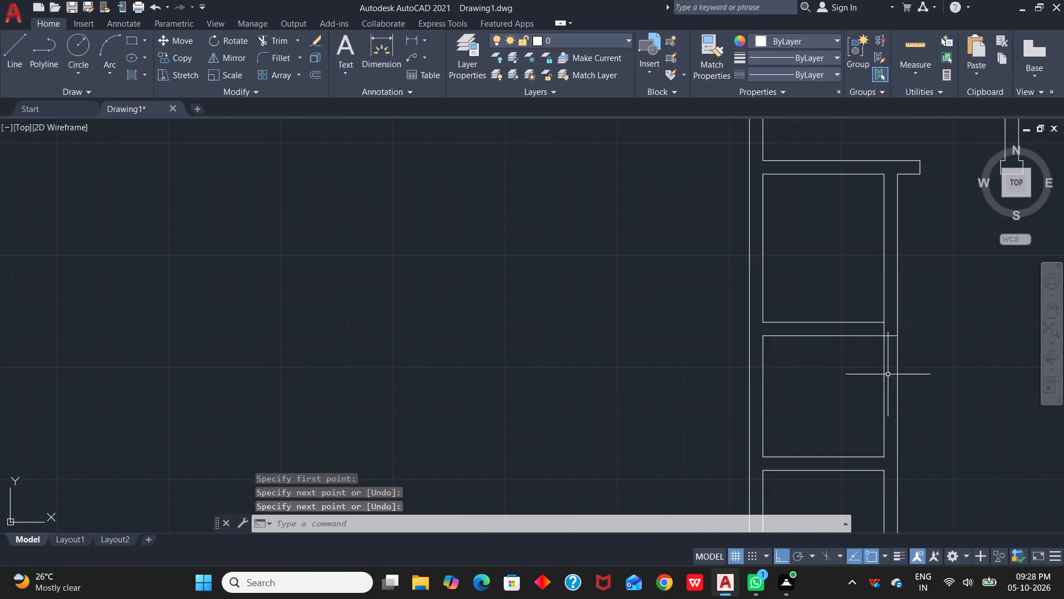
{"action": "scroll", "coordinate": [888, 374], "scroll_direction": "down", "scroll_amount": 1}
{"action": "middle_click_drag", "start_coordinate": [888, 373], "coordinate": [883, 182]}
{"action": "scroll", "coordinate": [881, 237], "scroll_direction": "up", "scroll_amount": 5}
{"action": "key", "text": "space"}
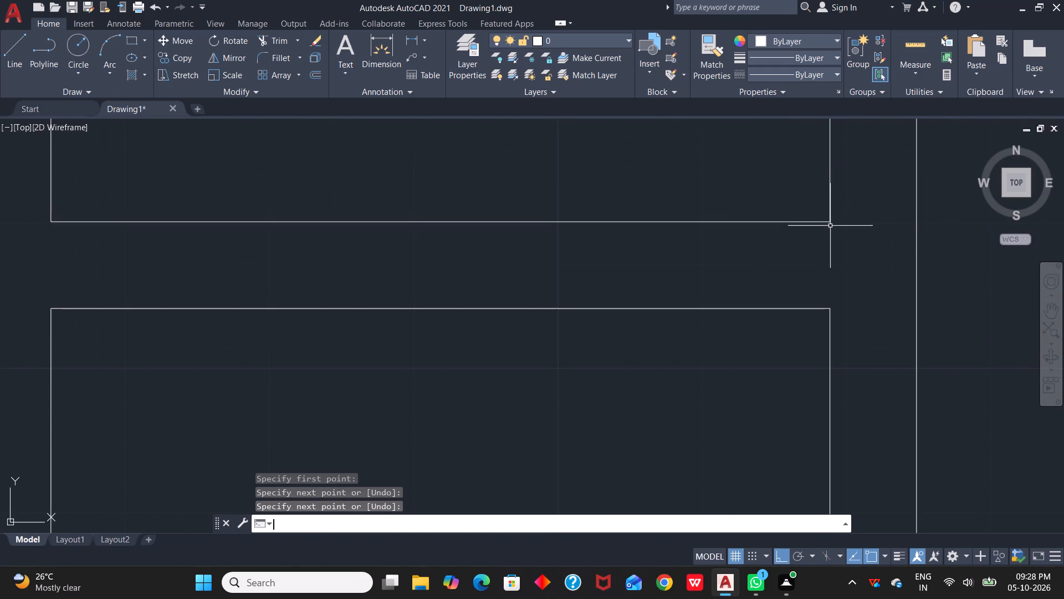
{"action": "left_click", "coordinate": [830, 225]}
{"action": "left_click", "coordinate": [918, 223]}
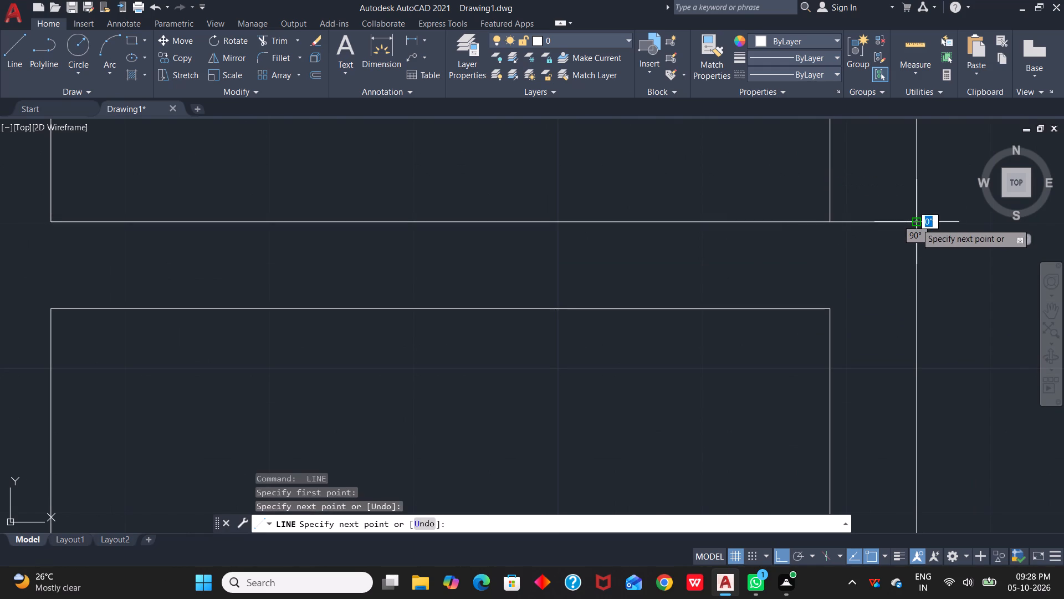
{"action": "key", "text": "Escape"}
Draw a 6" vertical line closing the wall's east end between the middle and southern small west rooms.
{"action": "scroll", "coordinate": [887, 256], "scroll_direction": "down", "scroll_amount": 3}
{"action": "scroll", "coordinate": [871, 280], "scroll_direction": "up", "scroll_amount": 2}
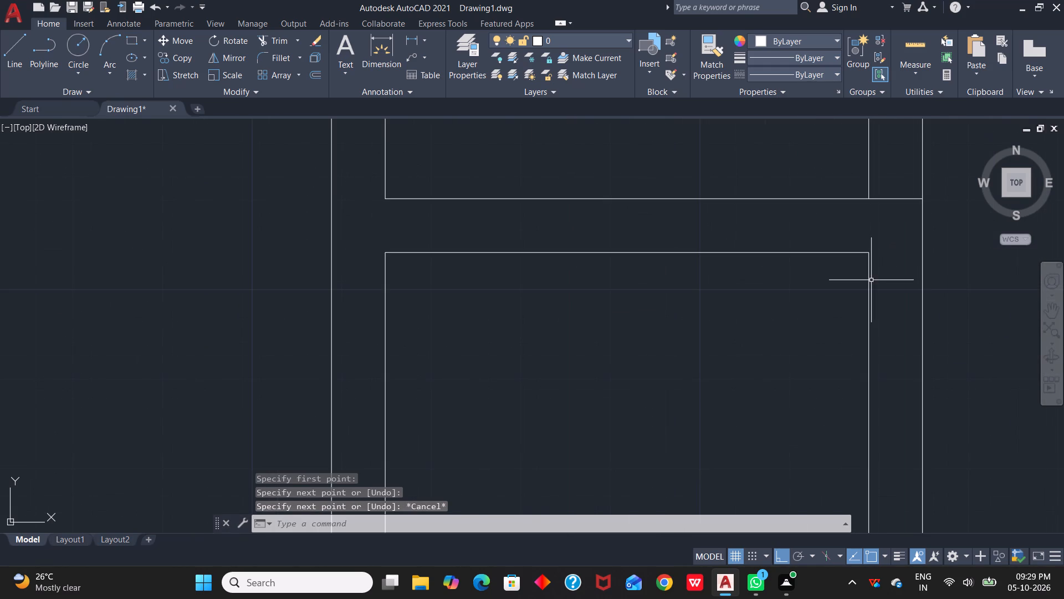
{"action": "scroll", "coordinate": [868, 277], "scroll_direction": "up", "scroll_amount": 2}
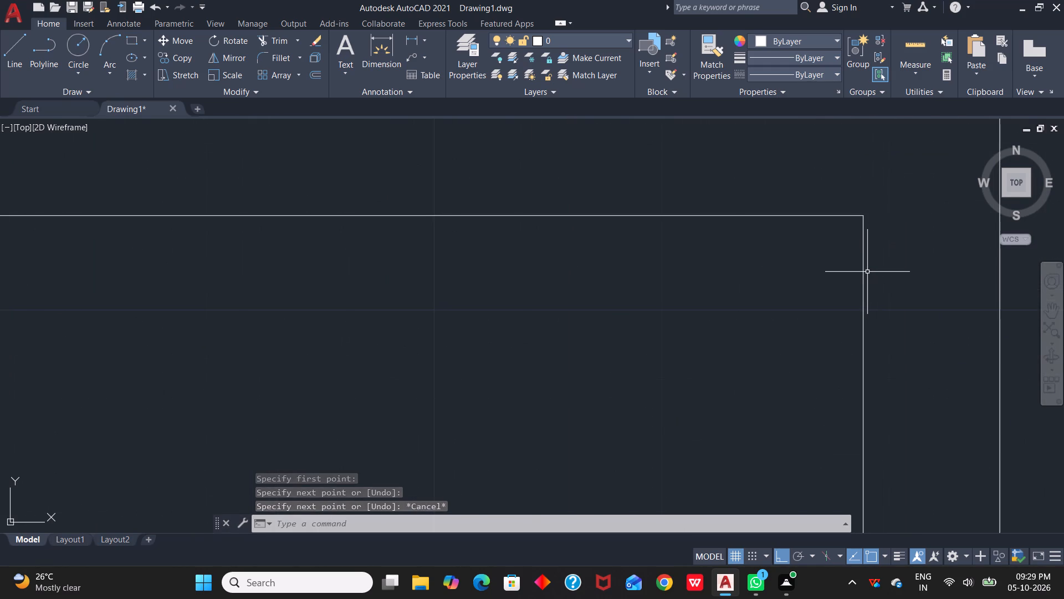
{"action": "key", "text": "space"}
{"action": "scroll", "coordinate": [862, 207], "scroll_direction": "down", "scroll_amount": 2}
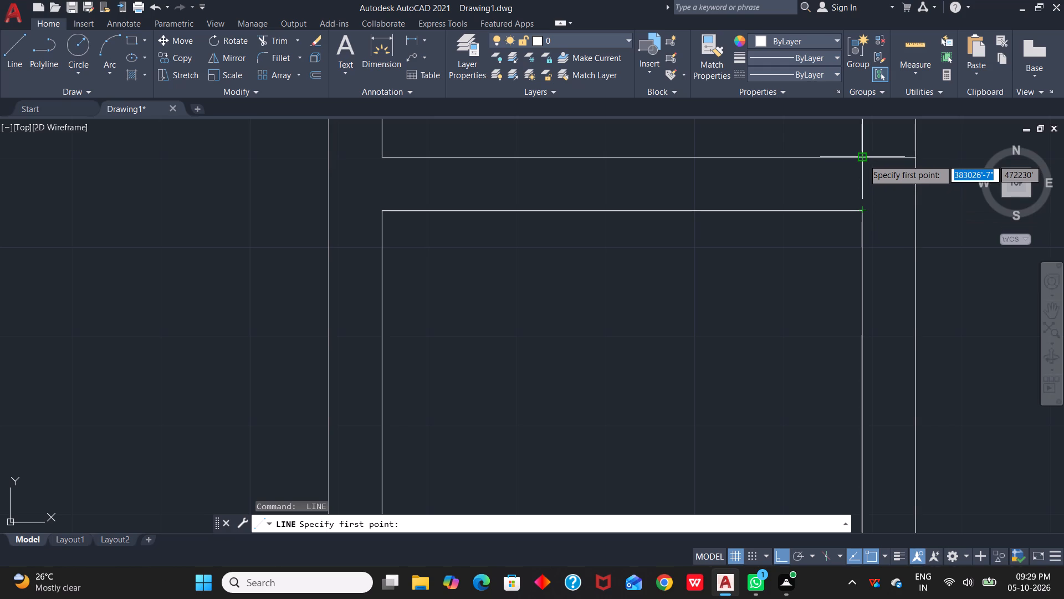
{"action": "left_click", "coordinate": [863, 159]}
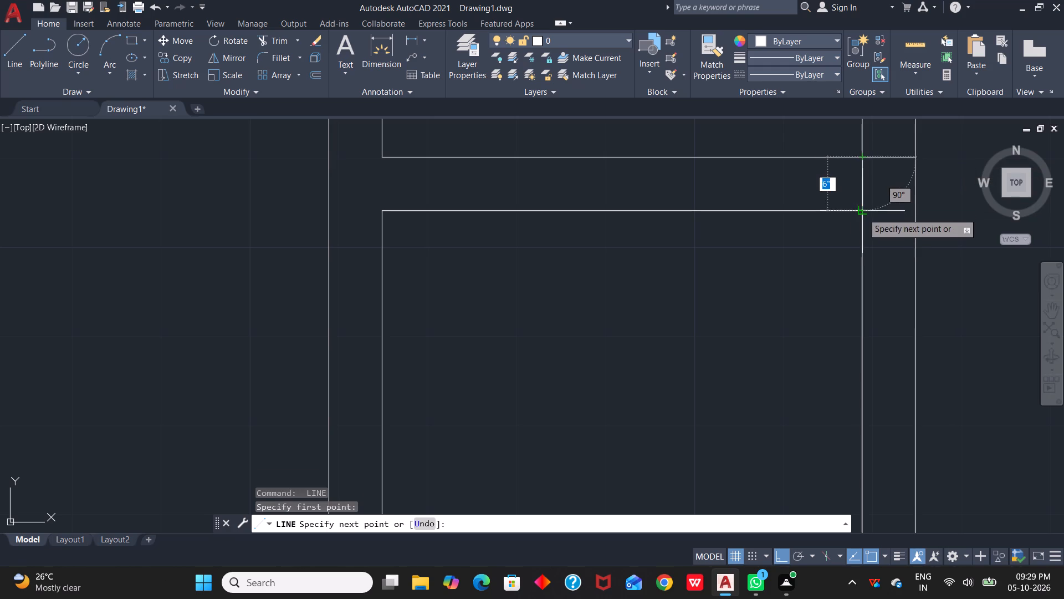
{"action": "left_click", "coordinate": [863, 213]}
{"action": "key", "text": "Escape"}
Offset the line across the wall at the middle small west room's southeast corner 3" to the north.
{"action": "middle_click_drag", "start_coordinate": [884, 195], "coordinate": [904, 275]}
{"action": "scroll", "coordinate": [884, 195], "scroll_direction": "down", "scroll_amount": 1}
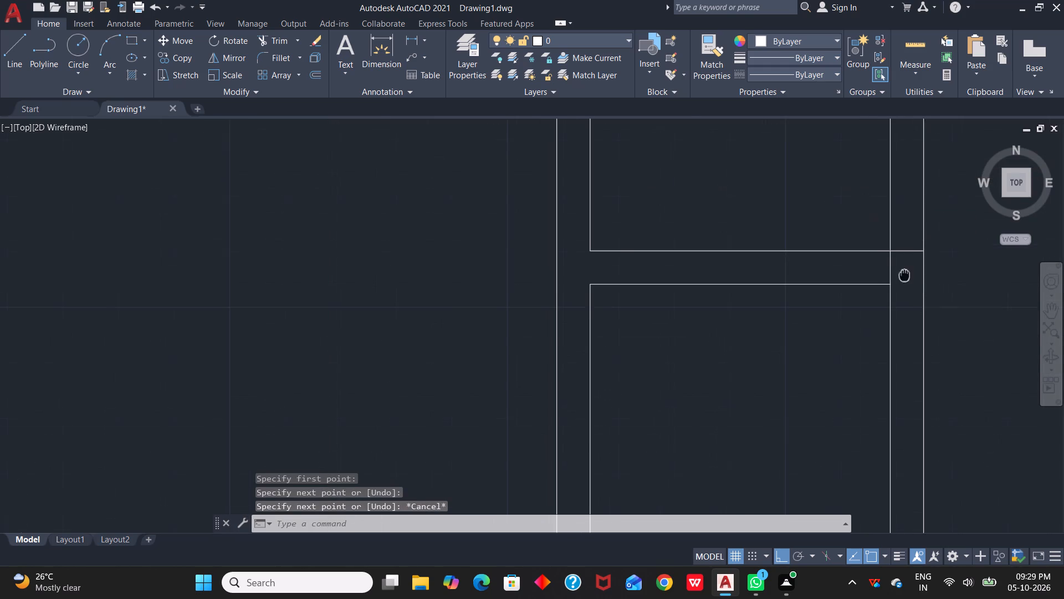
{"action": "middle_click_drag", "start_coordinate": [904, 275], "coordinate": [905, 276]}
{"action": "key", "text": "o"}
{"action": "key", "text": "space"}
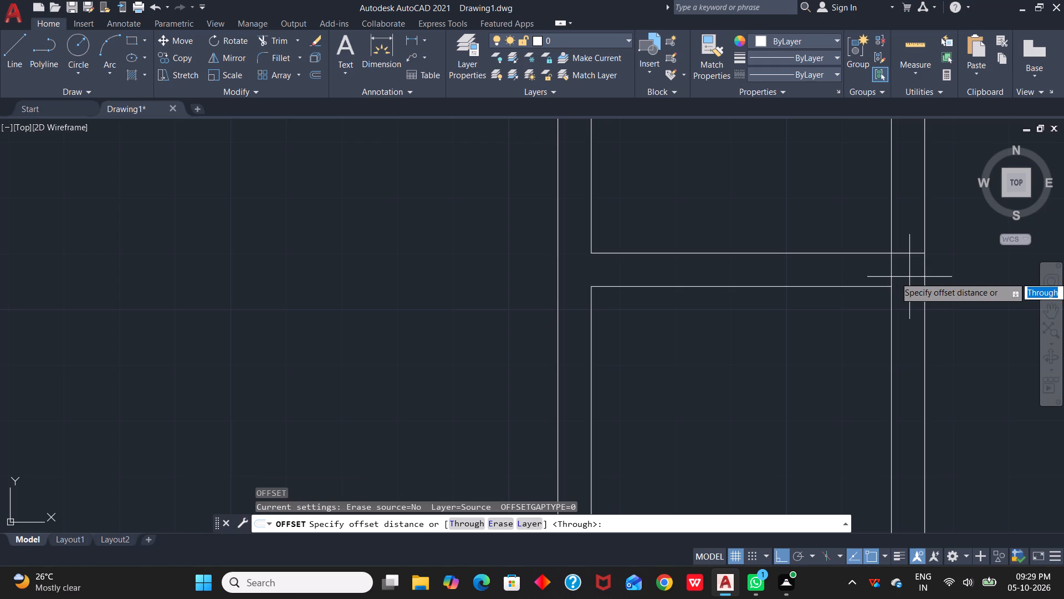
{"action": "type", "text": "3\""}
{"action": "key", "text": "space"}
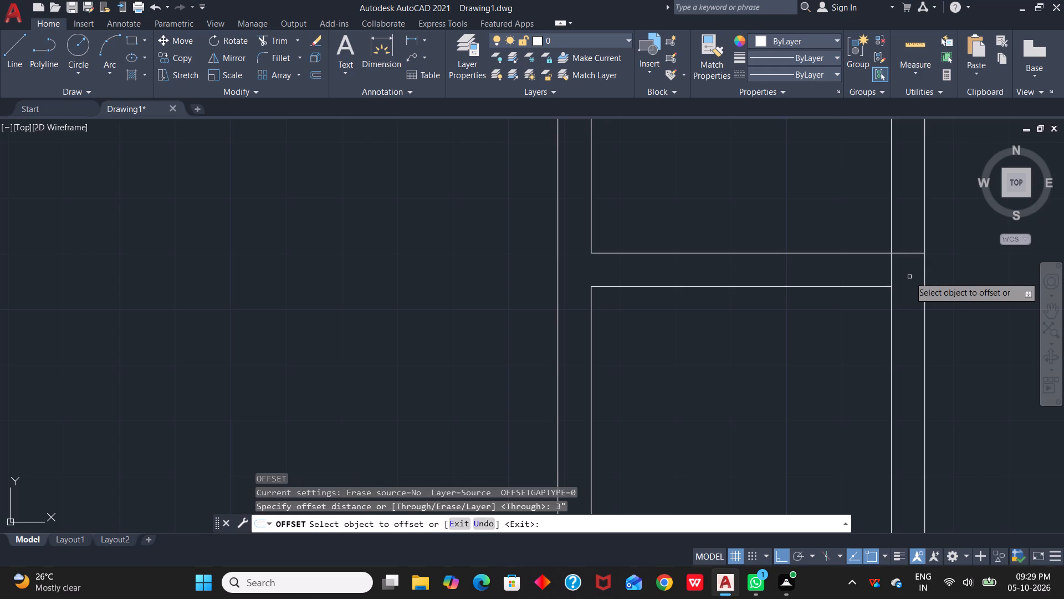
{"action": "left_click", "coordinate": [907, 250]}
{"action": "left_click", "coordinate": [906, 253]}
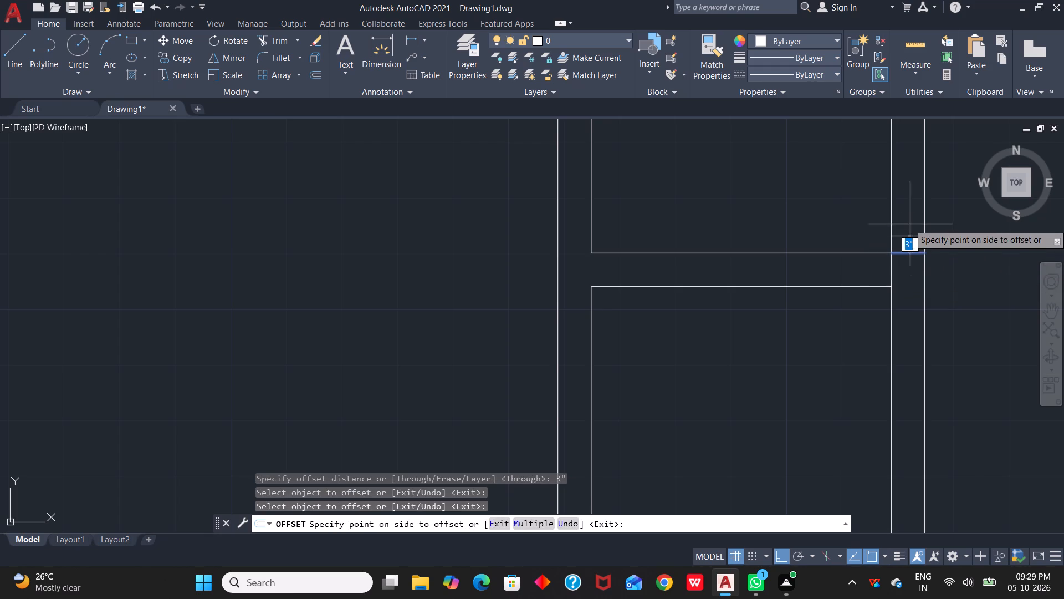
{"action": "left_click", "coordinate": [910, 224]}
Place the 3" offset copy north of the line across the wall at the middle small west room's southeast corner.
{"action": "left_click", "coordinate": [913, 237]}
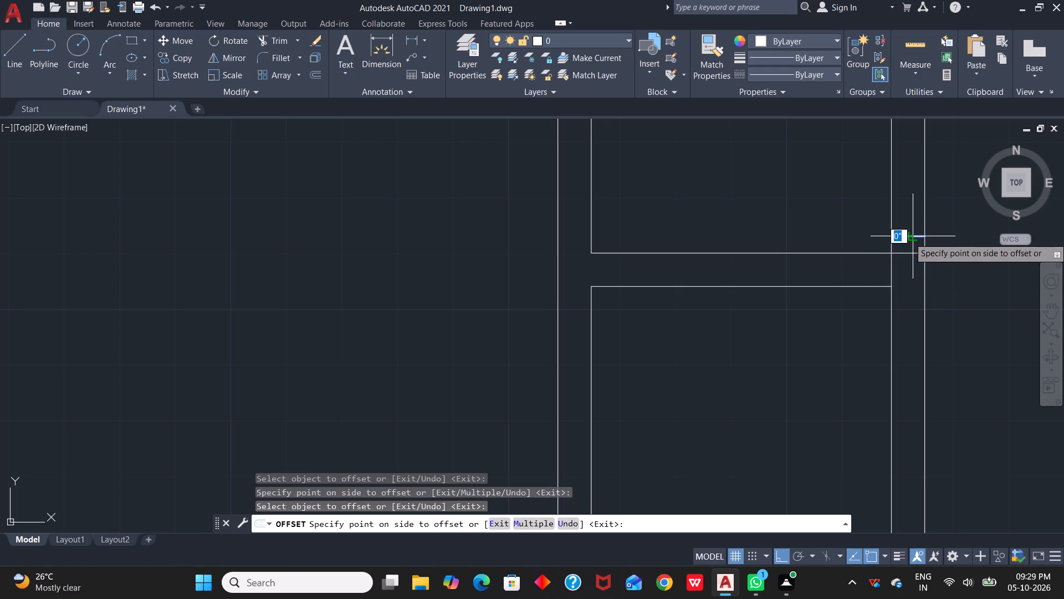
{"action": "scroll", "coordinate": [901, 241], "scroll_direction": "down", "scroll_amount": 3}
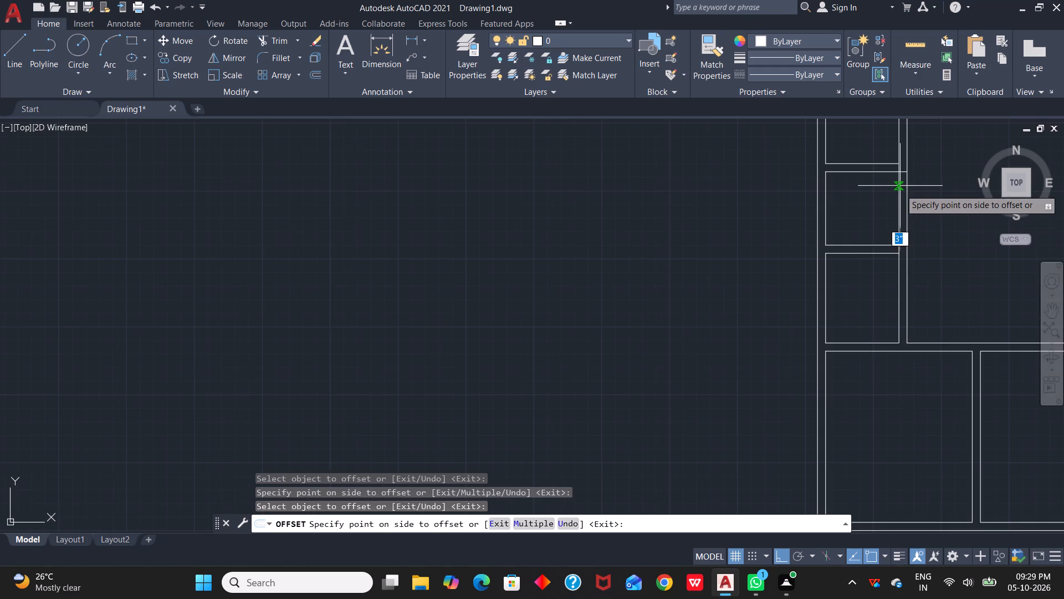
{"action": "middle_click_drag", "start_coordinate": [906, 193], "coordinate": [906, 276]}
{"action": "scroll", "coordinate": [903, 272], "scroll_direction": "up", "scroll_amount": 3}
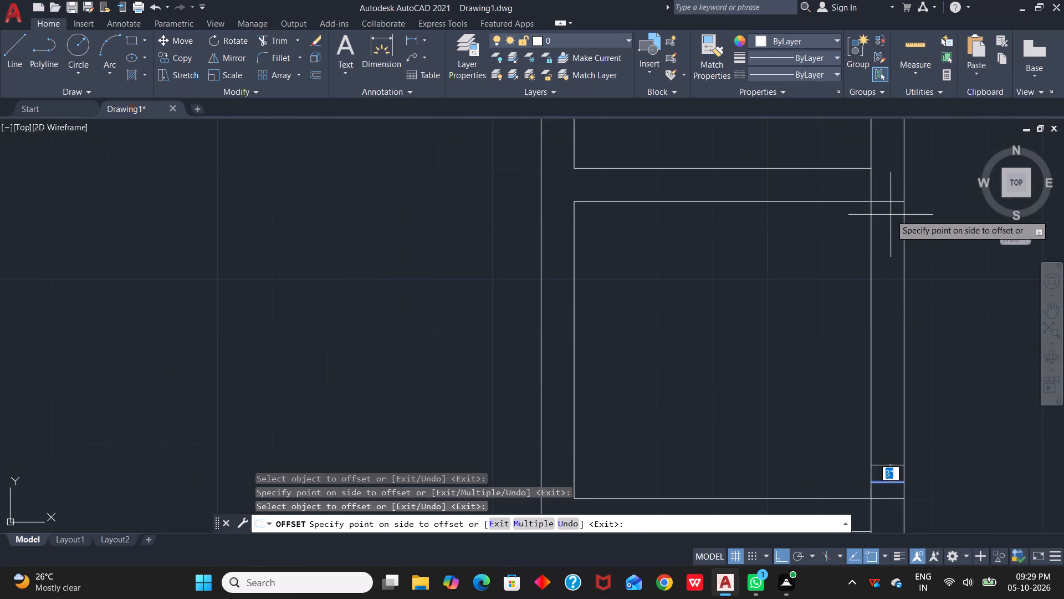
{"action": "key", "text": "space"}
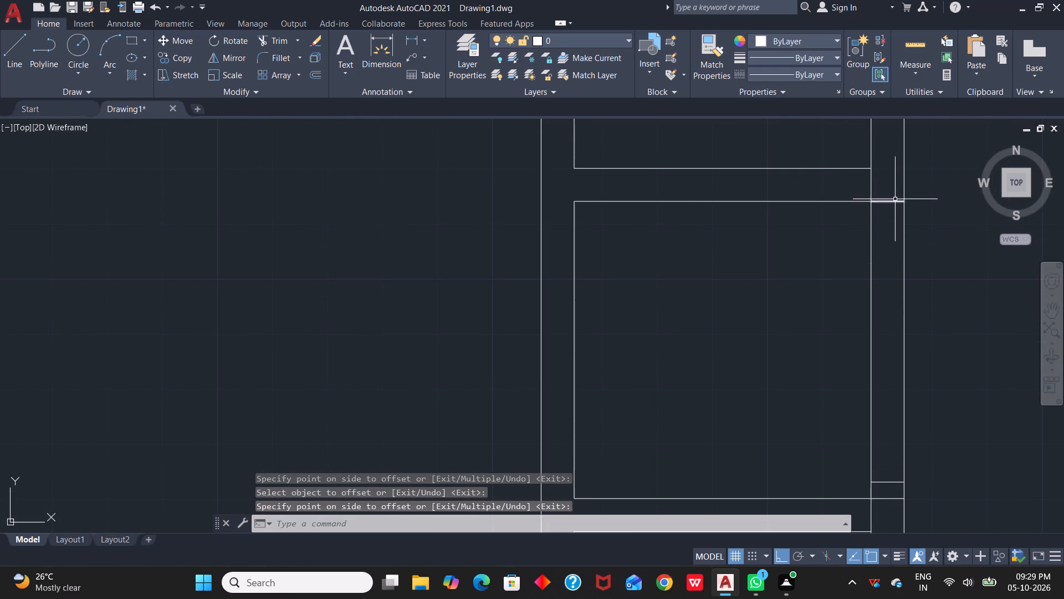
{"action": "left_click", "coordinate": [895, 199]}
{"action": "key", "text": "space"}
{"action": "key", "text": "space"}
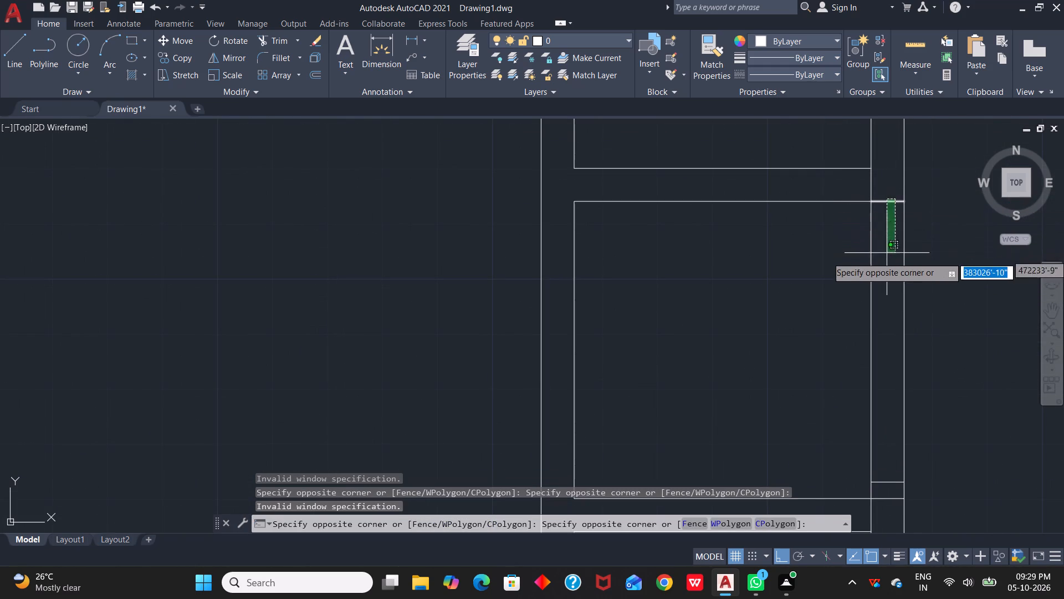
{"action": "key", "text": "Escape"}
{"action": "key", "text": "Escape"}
Offset the two lines across the wall east of the middle small west room 1' inward, one south and one north.
{"action": "key", "text": "o"}
{"action": "key", "text": "space"}
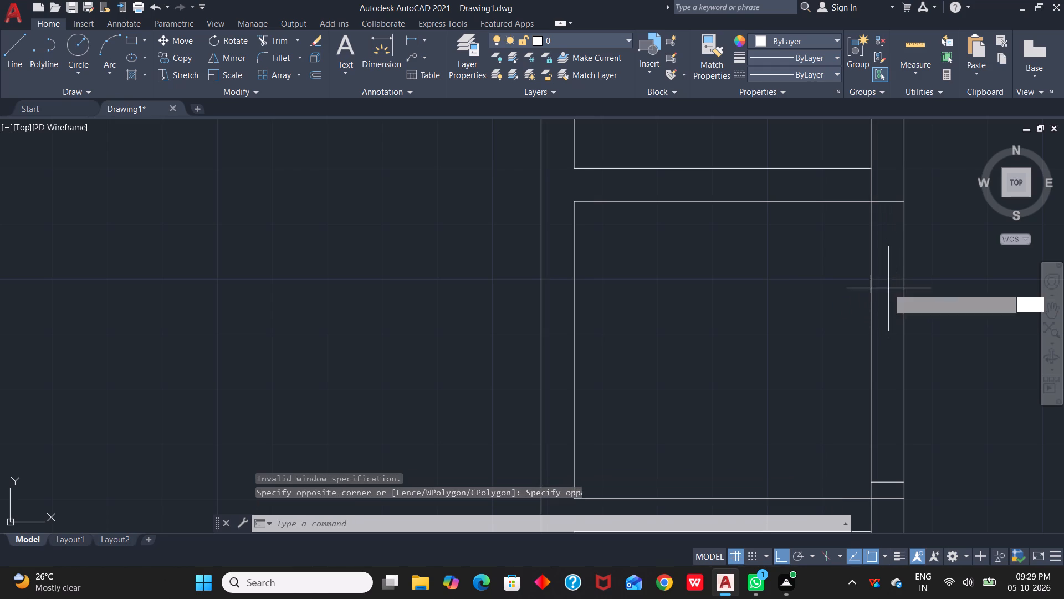
{"action": "type", "text": "1'"}
{"action": "key", "text": "space"}
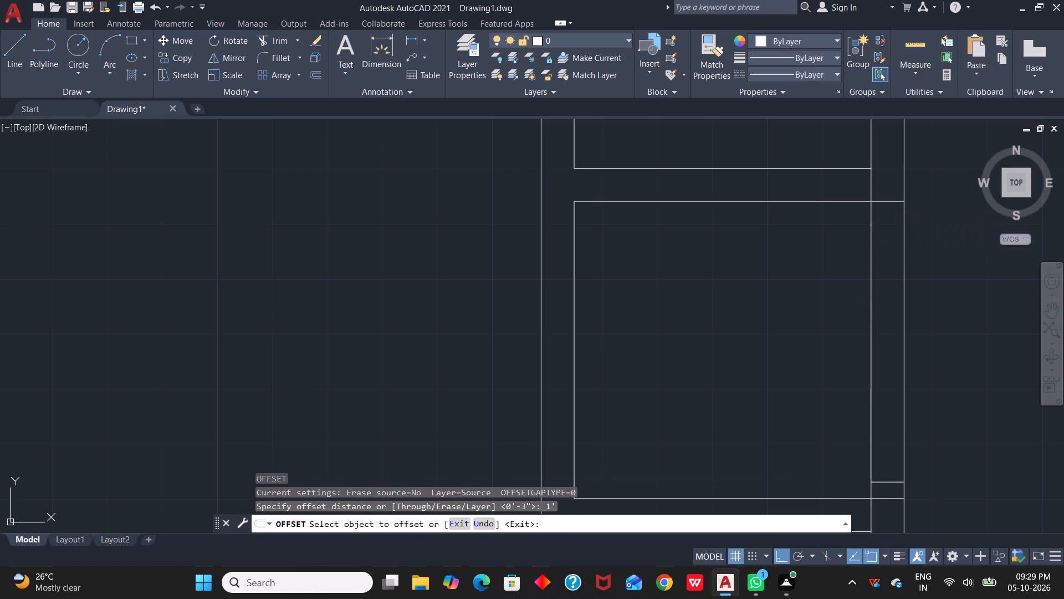
{"action": "left_click", "coordinate": [888, 202]}
{"action": "left_click", "coordinate": [892, 234]}
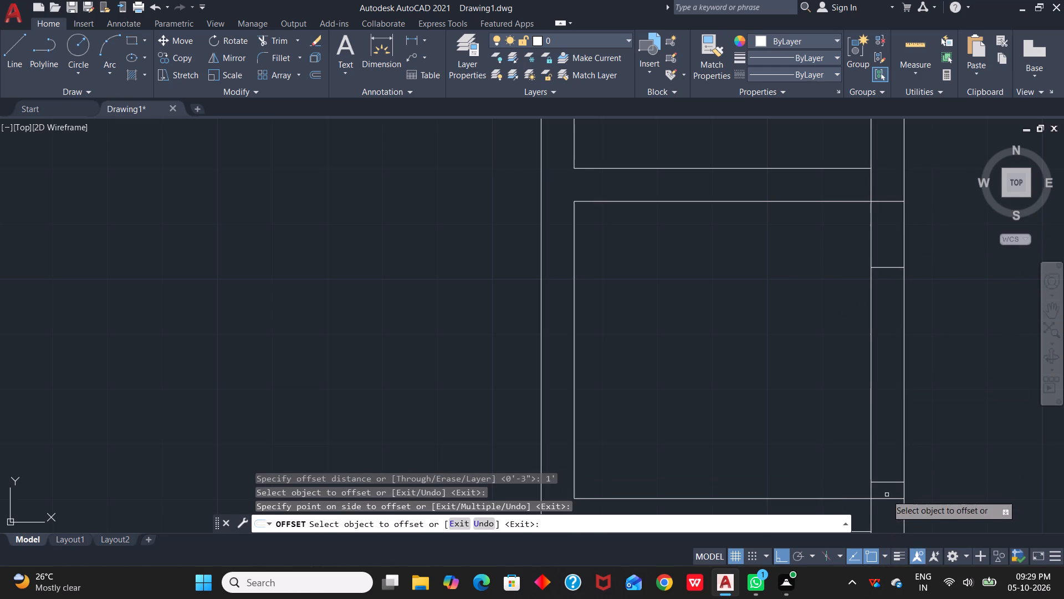
{"action": "left_click", "coordinate": [887, 499]}
{"action": "left_click", "coordinate": [888, 490]}
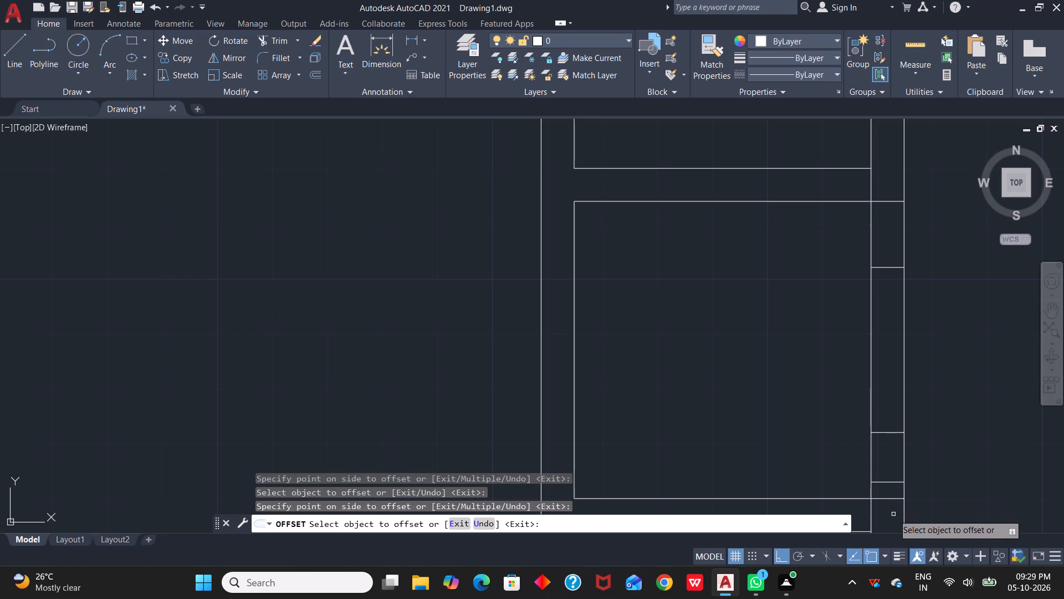
{"action": "key", "text": "Escape"}
Offset the vertical line at the east end of the wall between the northern and middle small west rooms 2.5' west.
{"action": "scroll", "coordinate": [897, 452], "scroll_direction": "down", "scroll_amount": 1}
{"action": "middle_click_drag", "start_coordinate": [913, 453], "coordinate": [919, 468]}
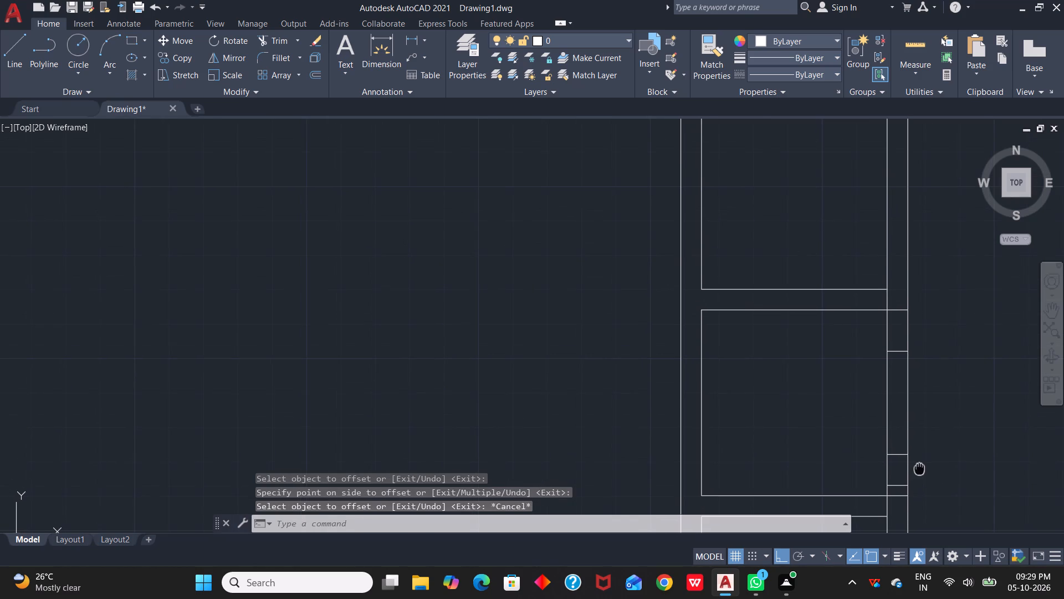
{"action": "middle_click_drag", "start_coordinate": [919, 468], "coordinate": [919, 469]}
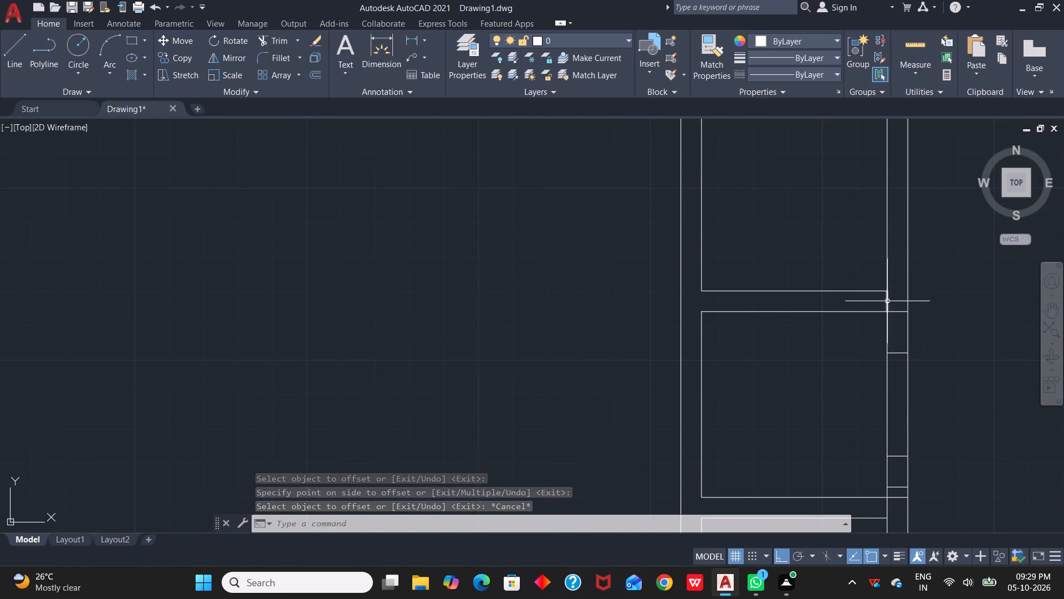
{"action": "left_click", "coordinate": [887, 301]}
{"action": "key", "text": "Escape"}
{"action": "key", "text": "o"}
{"action": "key", "text": "space"}
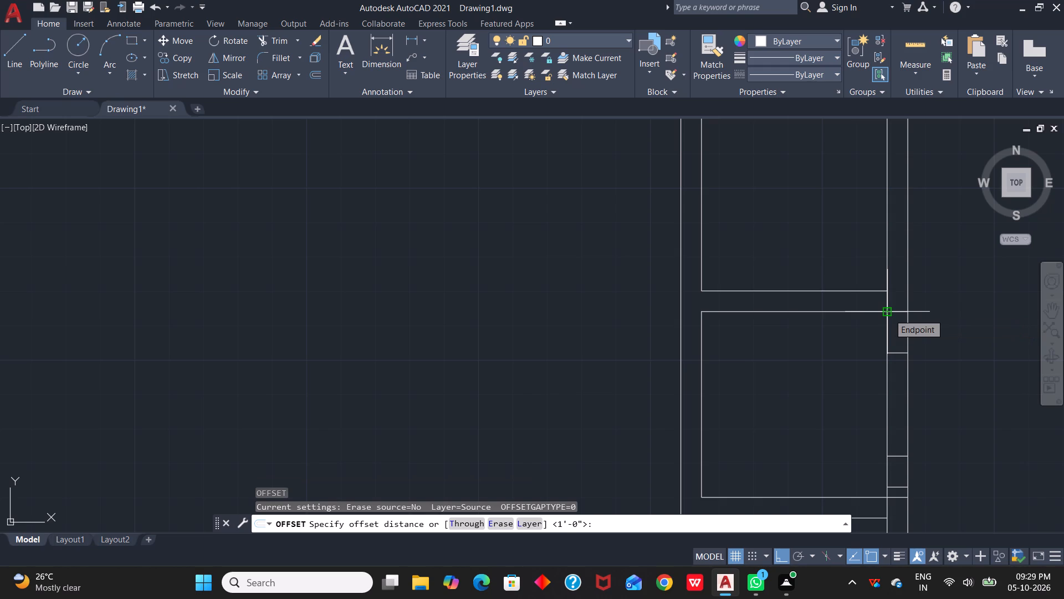
{"action": "key", "text": "2"}
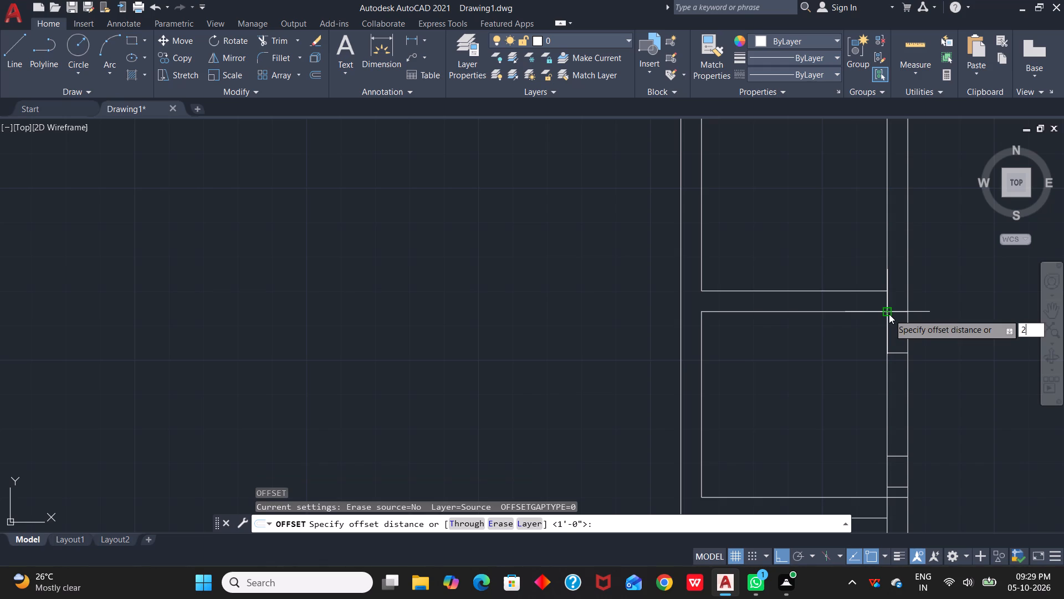
{"action": "type", "text": ".5"}
{"action": "type", "text": "'"}
{"action": "key", "text": "space"}
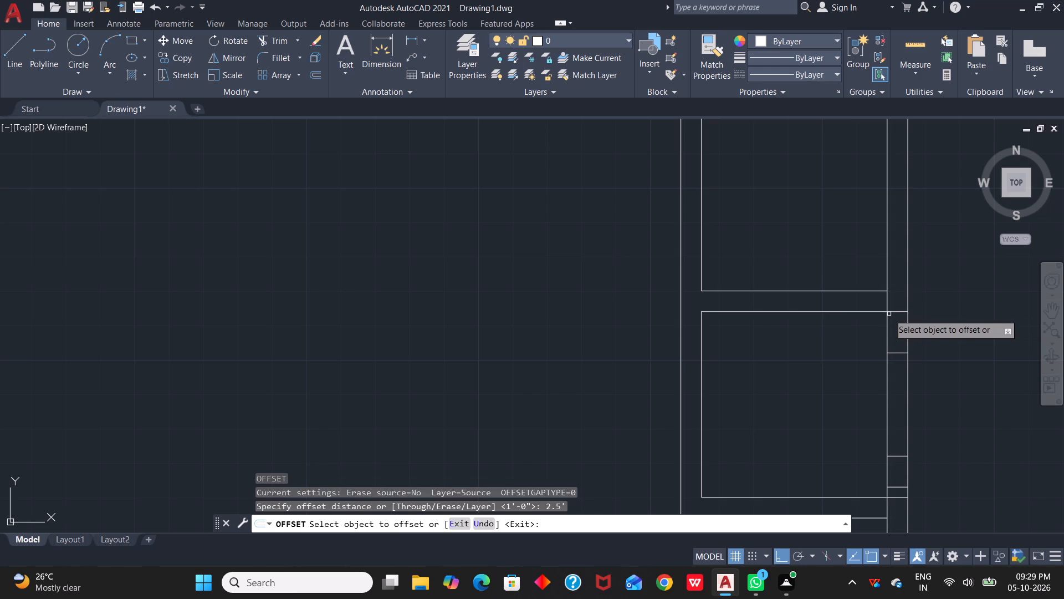
{"action": "left_click", "coordinate": [886, 302]}
{"action": "left_click", "coordinate": [826, 302]}
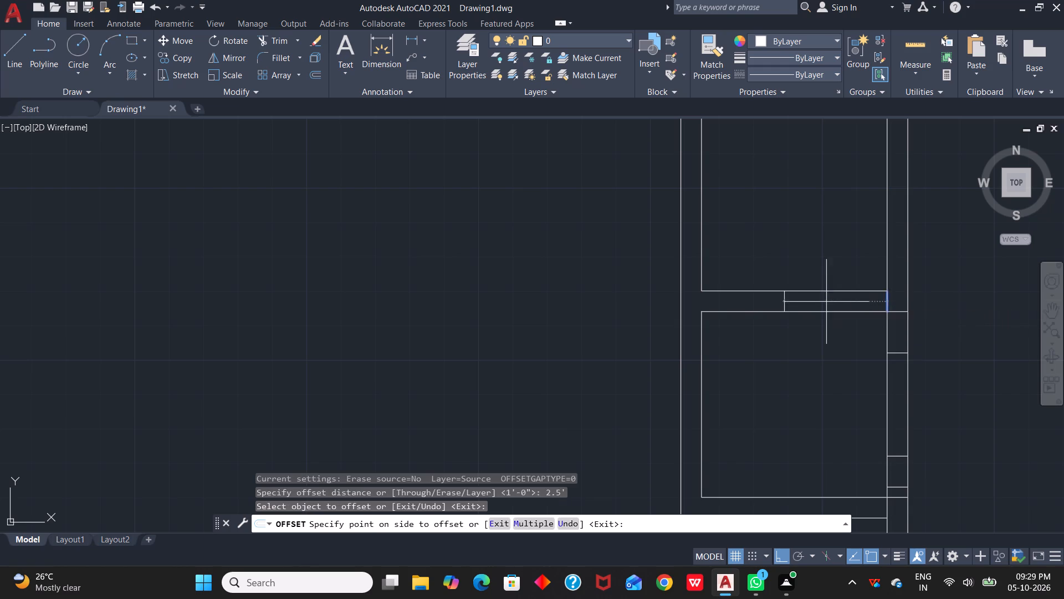
Offset the vertical line at the east end of the wall between the middle and southern small west rooms 2.5' west.
{"action": "scroll", "coordinate": [840, 393], "scroll_direction": "down", "scroll_amount": 2}
{"action": "middle_click_drag", "start_coordinate": [841, 427], "coordinate": [863, 306]}
{"action": "scroll", "coordinate": [866, 324], "scroll_direction": "up", "scroll_amount": 2}
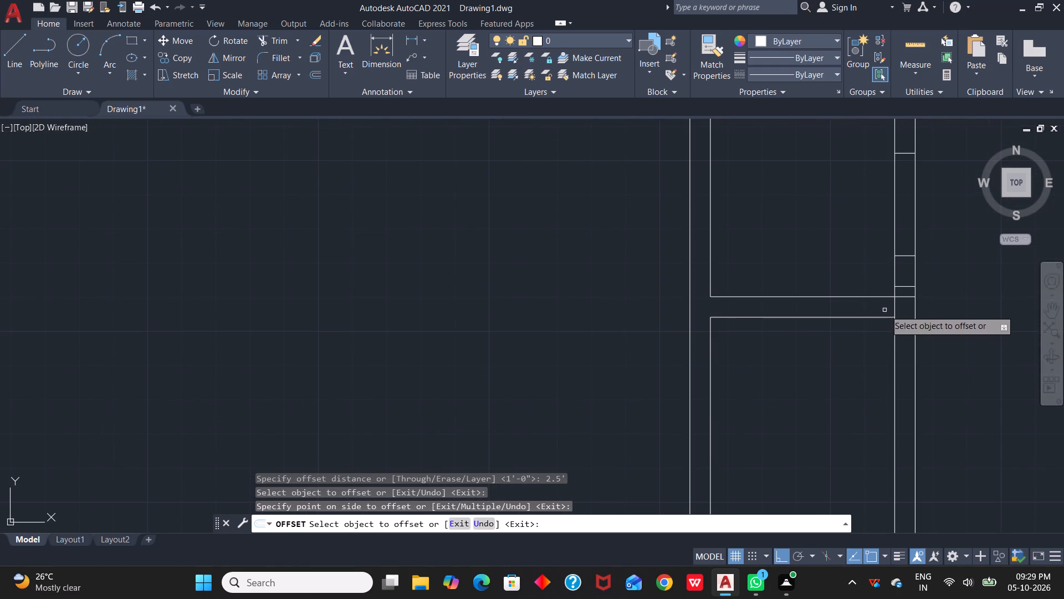
{"action": "left_click", "coordinate": [896, 303]}
{"action": "left_click", "coordinate": [846, 311]}
{"action": "key", "text": "Escape"}
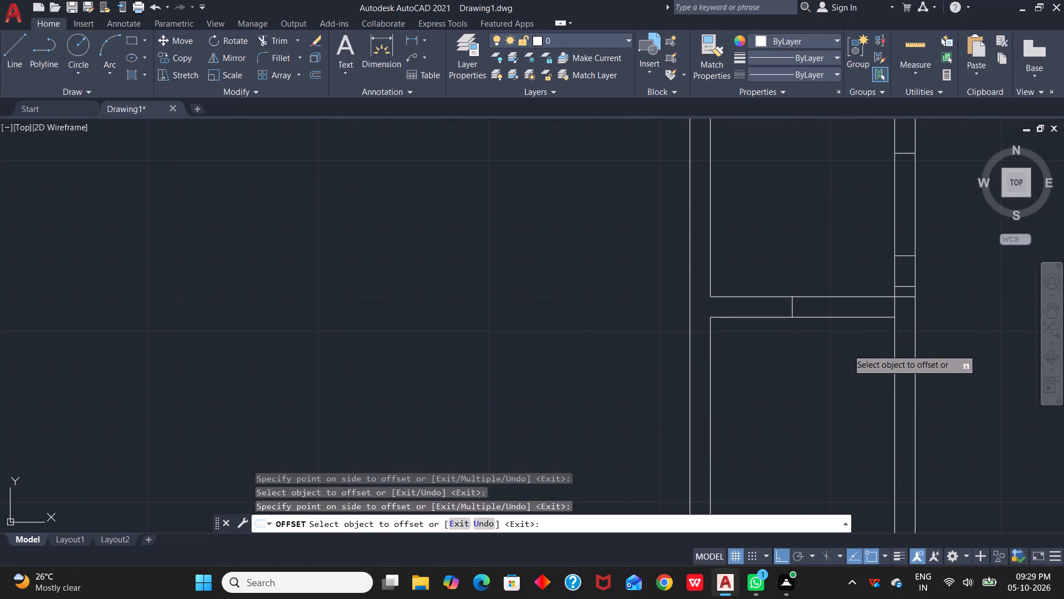
{"action": "key", "text": "Escape"}
Trim the walls north and south of the middle small west room east of their offset lines to form door openings.
{"action": "scroll", "coordinate": [853, 359], "scroll_direction": "down", "scroll_amount": 2}
{"action": "middle_click_drag", "start_coordinate": [856, 357], "coordinate": [862, 438]}
{"action": "type", "text": "tr"}
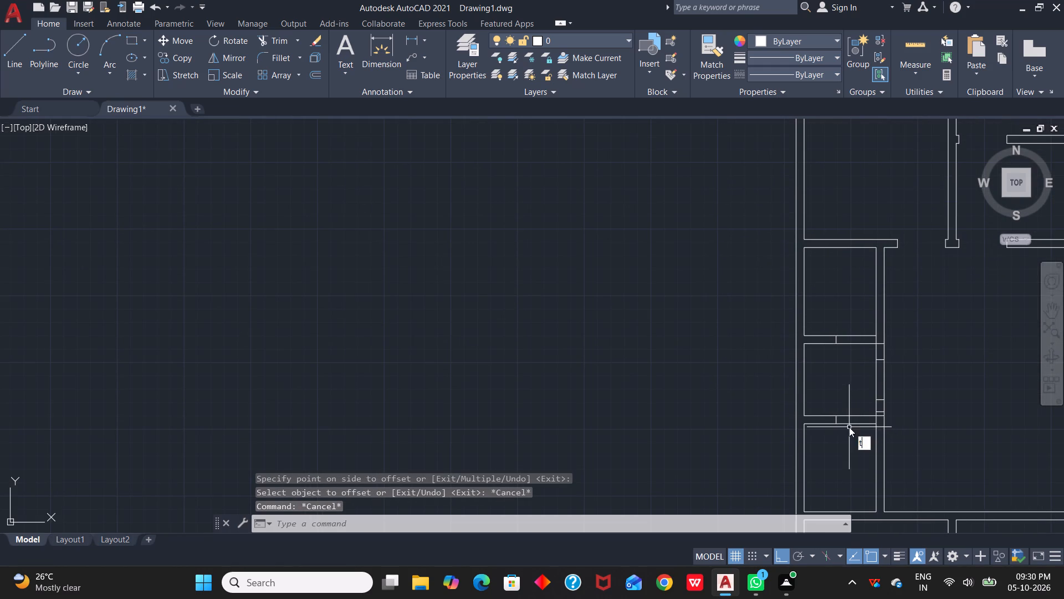
{"action": "key", "text": "space"}
{"action": "scroll", "coordinate": [857, 394], "scroll_direction": "up", "scroll_amount": 3}
{"action": "left_click_drag", "start_coordinate": [857, 394], "coordinate": [871, 545]}
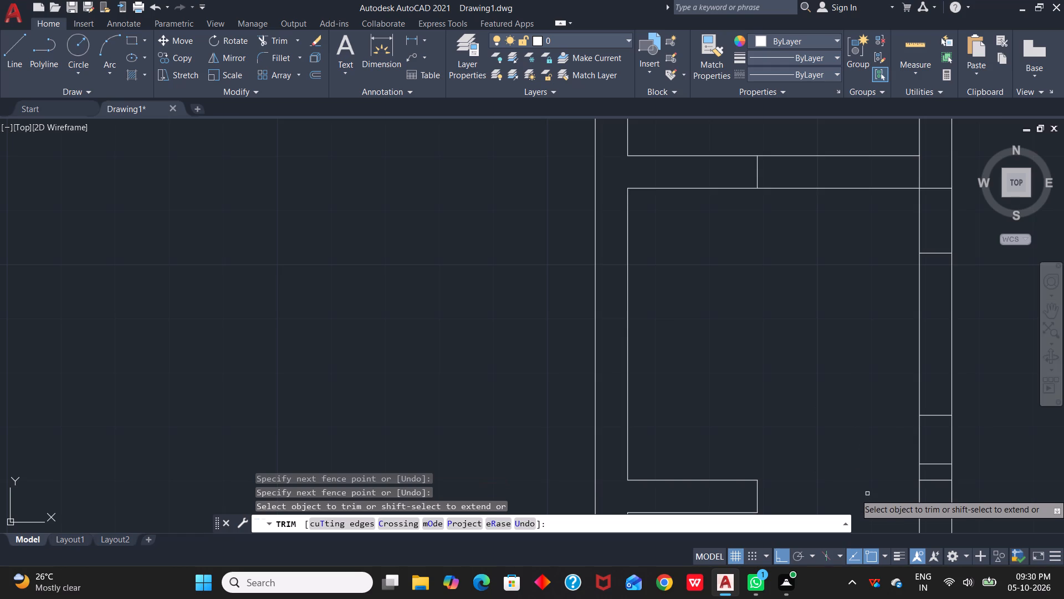
{"action": "scroll", "coordinate": [866, 487], "scroll_direction": "down", "scroll_amount": 2}
{"action": "middle_click_drag", "start_coordinate": [864, 433], "coordinate": [864, 401]}
{"action": "left_click_drag", "start_coordinate": [836, 302], "coordinate": [857, 367]}
Trim both faces of the wall east of the middle small west room between its two 1' offset lines.
{"action": "scroll", "coordinate": [852, 423], "scroll_direction": "down", "scroll_amount": 1}
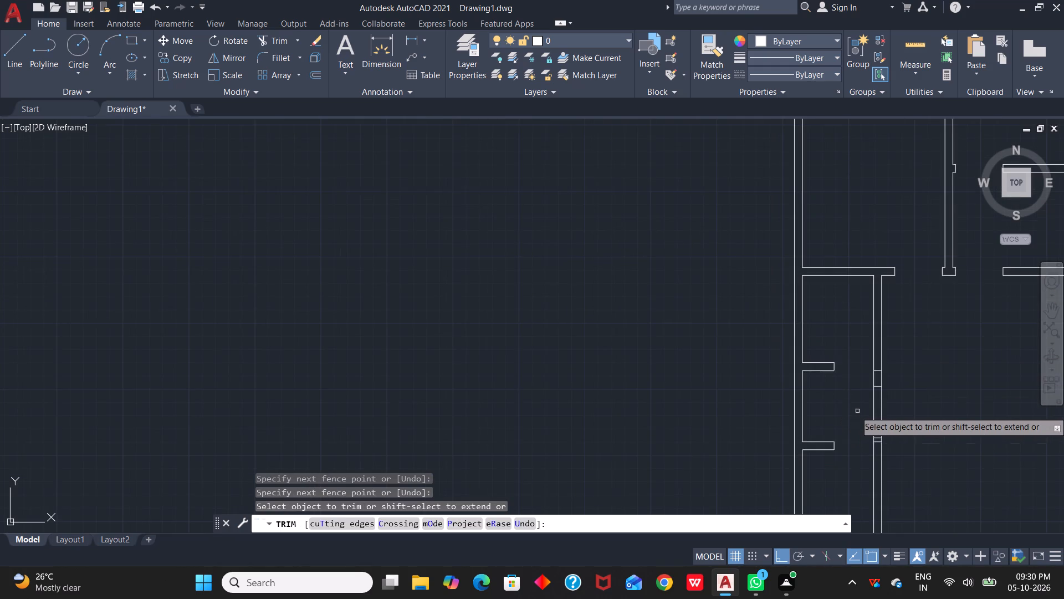
{"action": "scroll", "coordinate": [862, 394], "scroll_direction": "up", "scroll_amount": 2}
{"action": "left_click_drag", "start_coordinate": [864, 409], "coordinate": [948, 409]}
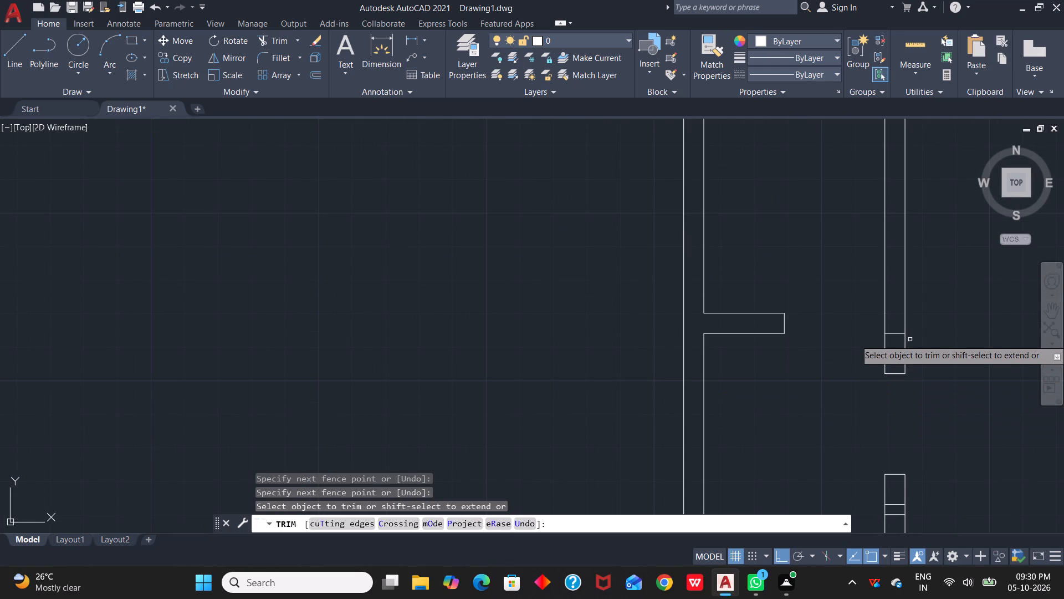
Remove the leftover lines across the east wall above and below the middle small west room's opening.
{"action": "left_click", "coordinate": [896, 334]}
{"action": "scroll", "coordinate": [950, 385], "scroll_direction": "down", "scroll_amount": 1}
{"action": "middle_click_drag", "start_coordinate": [955, 427], "coordinate": [940, 324]}
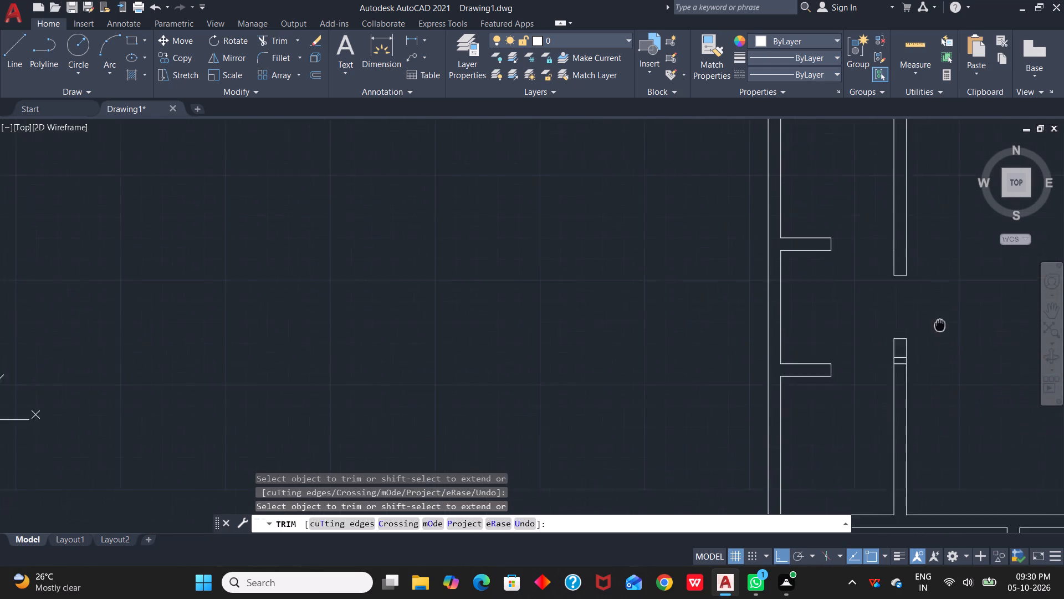
{"action": "middle_click_drag", "start_coordinate": [940, 324], "coordinate": [940, 289]}
{"action": "scroll", "coordinate": [937, 326], "scroll_direction": "up", "scroll_amount": 3}
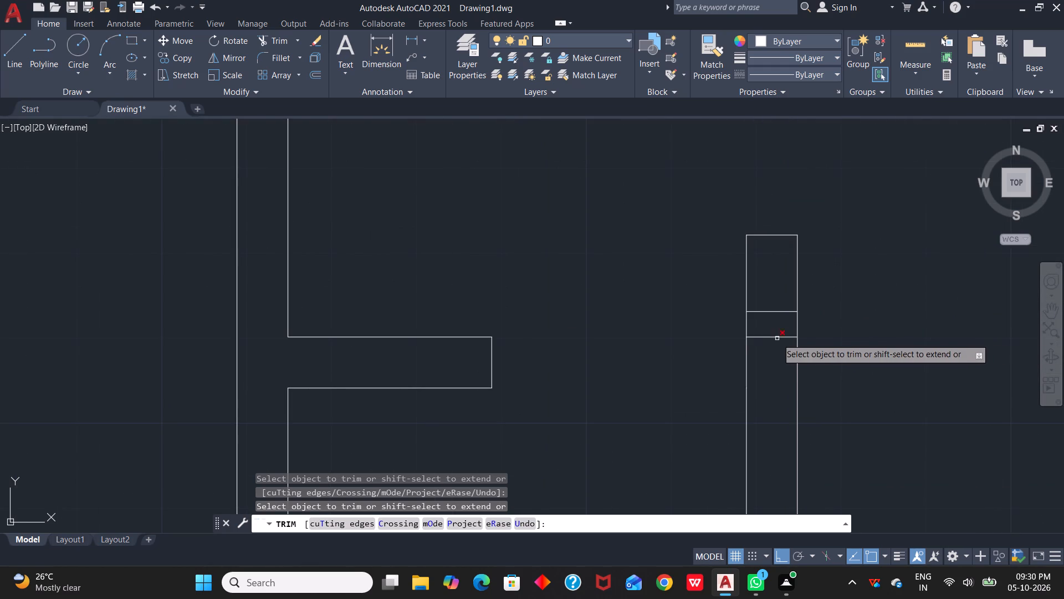
{"action": "left_click", "coordinate": [767, 281]}
{"action": "left_click", "coordinate": [771, 378]}
{"action": "scroll", "coordinate": [863, 351], "scroll_direction": "down", "scroll_amount": 3}
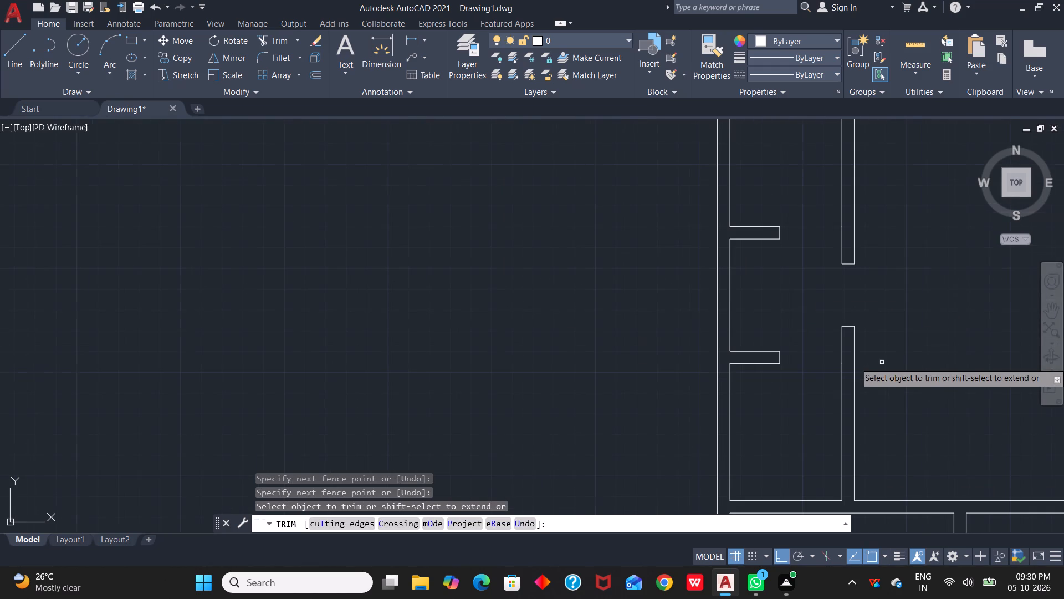
{"action": "middle_click_drag", "start_coordinate": [903, 367], "coordinate": [955, 386]}
{"action": "scroll", "coordinate": [956, 382], "scroll_direction": "down", "scroll_amount": 3}
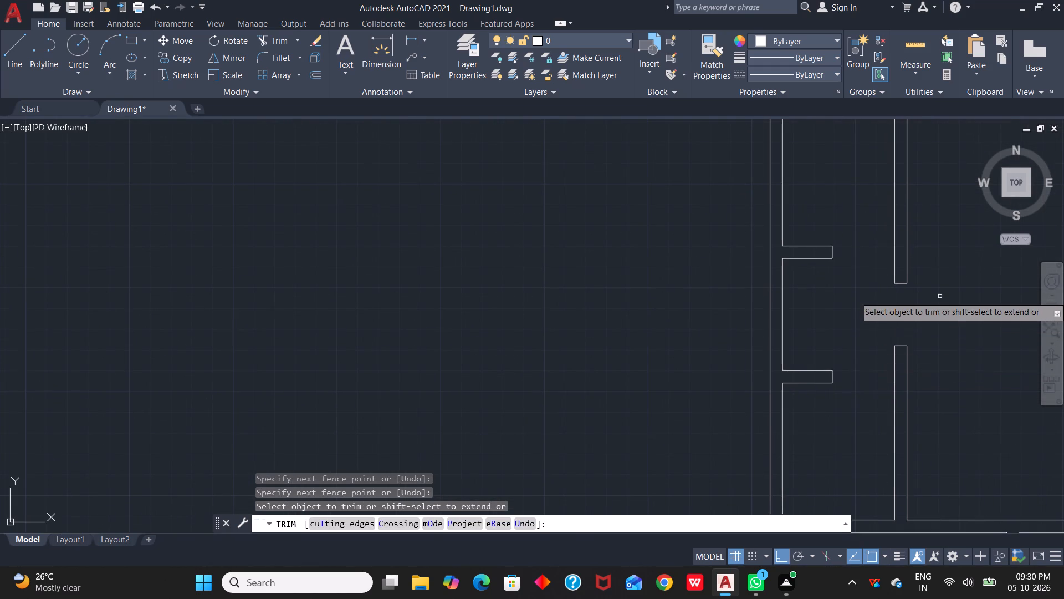
{"action": "scroll", "coordinate": [947, 296], "scroll_direction": "down", "scroll_amount": 2}
{"action": "scroll", "coordinate": [947, 320], "scroll_direction": "up", "scroll_amount": 3}
{"action": "key", "text": "Escape"}
{"action": "key", "text": "Escape"}
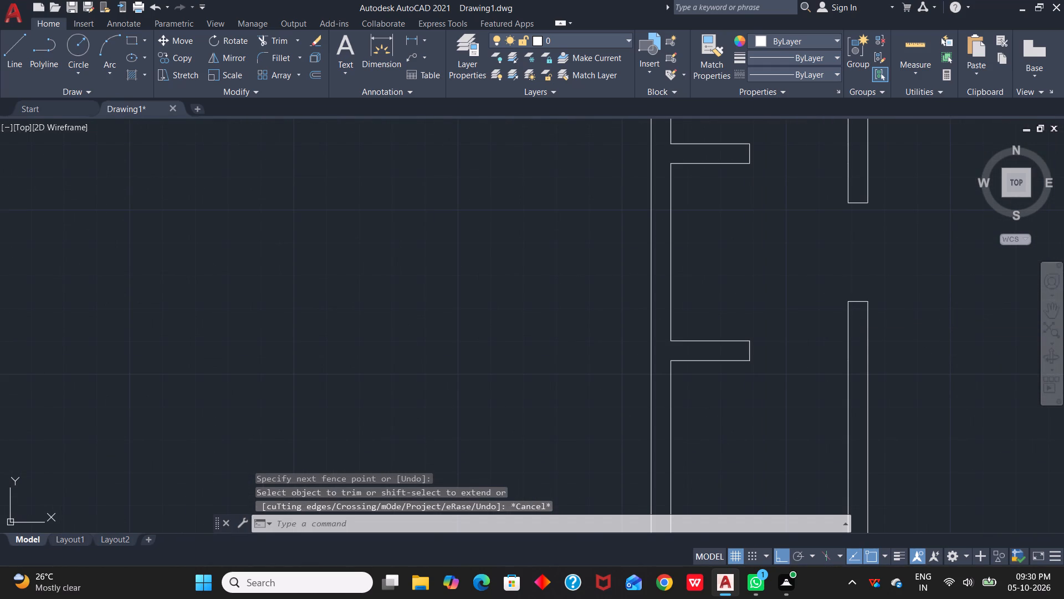
Draw a vertical line along the east face of the middle room's east wall opening, joining its south and north jambs.
{"action": "type", "text": "l"}
{"action": "key", "text": "space"}
{"action": "scroll", "coordinate": [874, 297], "scroll_direction": "up", "scroll_amount": 3}
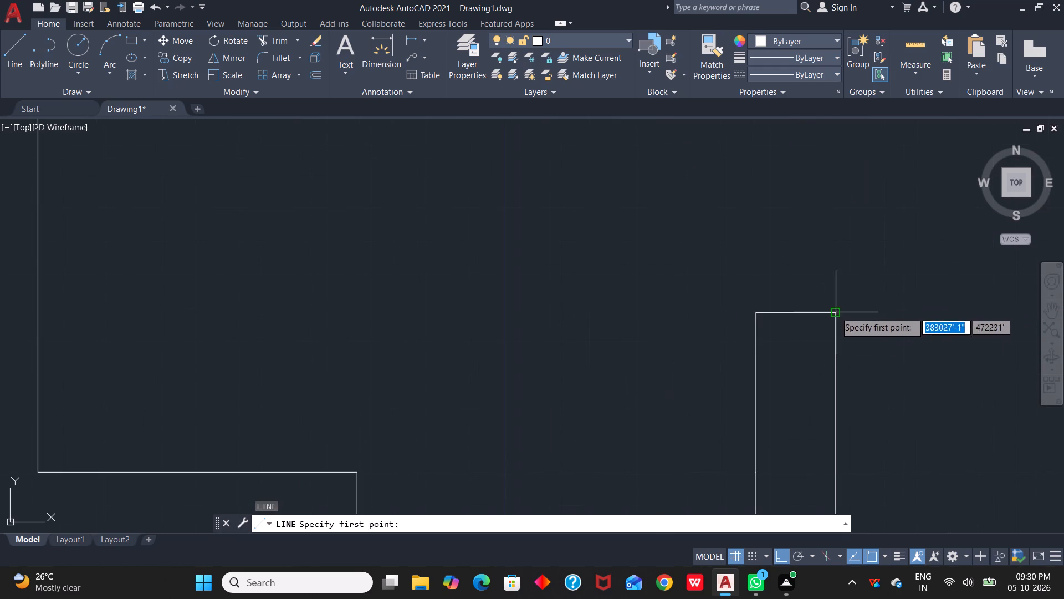
{"action": "left_click", "coordinate": [837, 311]}
{"action": "scroll", "coordinate": [831, 244], "scroll_direction": "down", "scroll_amount": 3}
{"action": "middle_click_drag", "start_coordinate": [831, 235], "coordinate": [855, 364]}
{"action": "scroll", "coordinate": [856, 333], "scroll_direction": "up", "scroll_amount": 2}
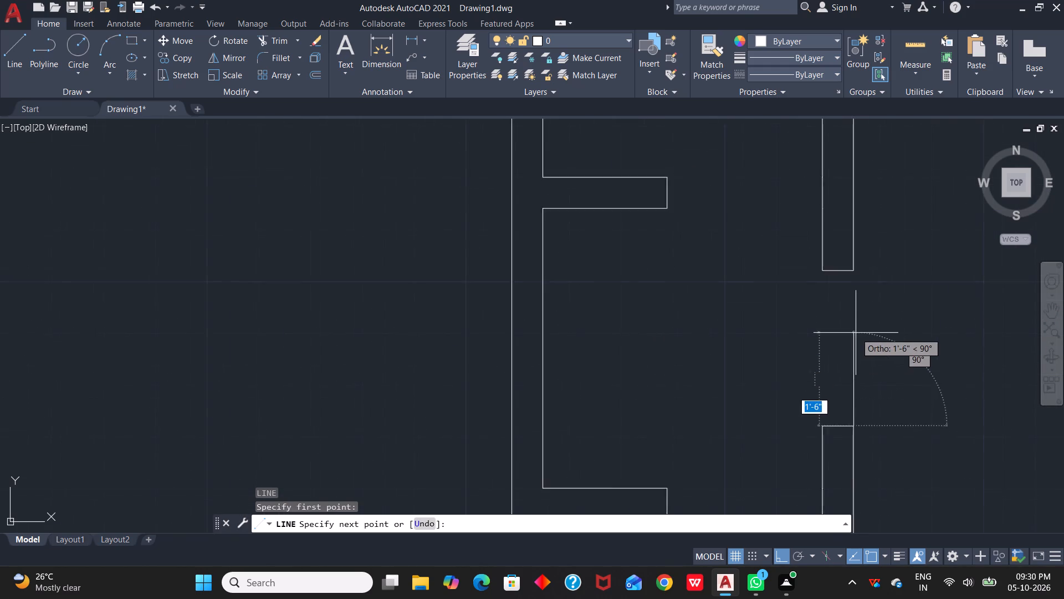
{"action": "left_click", "coordinate": [853, 233]}
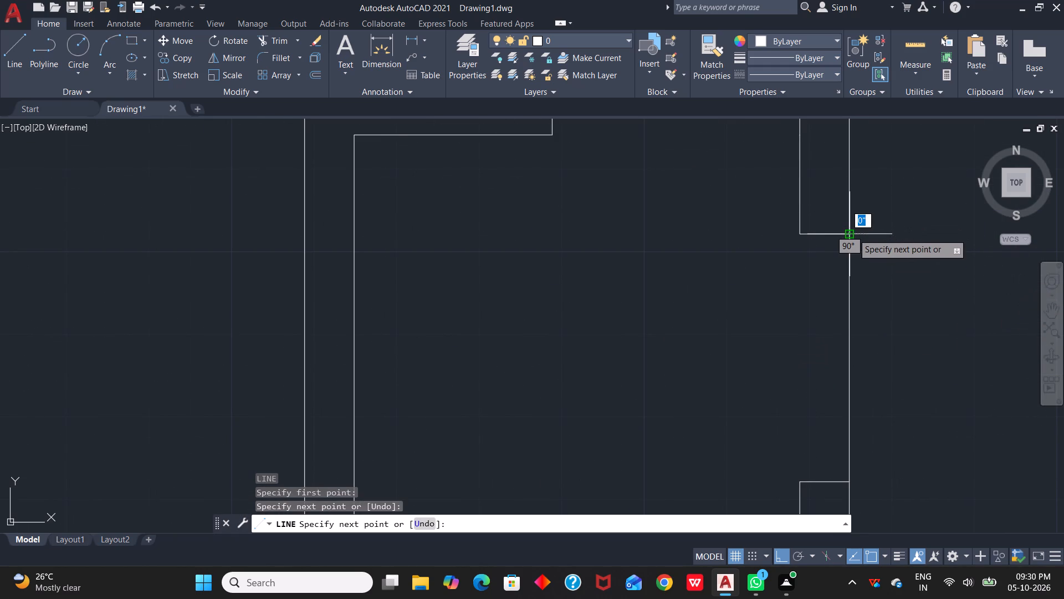
{"action": "key", "text": "Escape"}
Draw a vertical line along the west face of the same opening, from the south jamb to the north jamb.
{"action": "type", "text": "l"}
{"action": "key", "text": "space"}
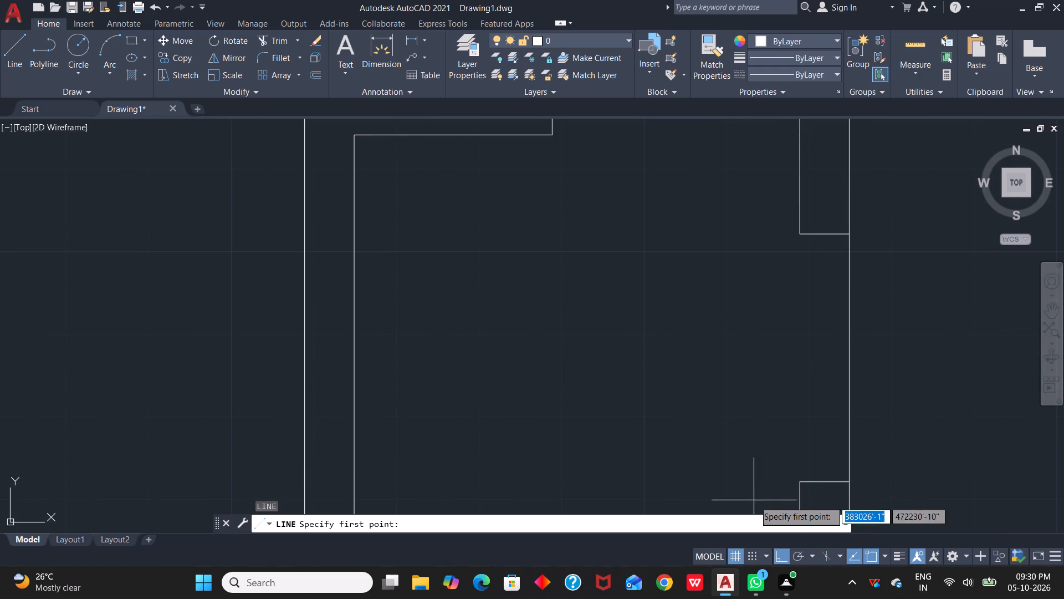
{"action": "left_click", "coordinate": [797, 485]}
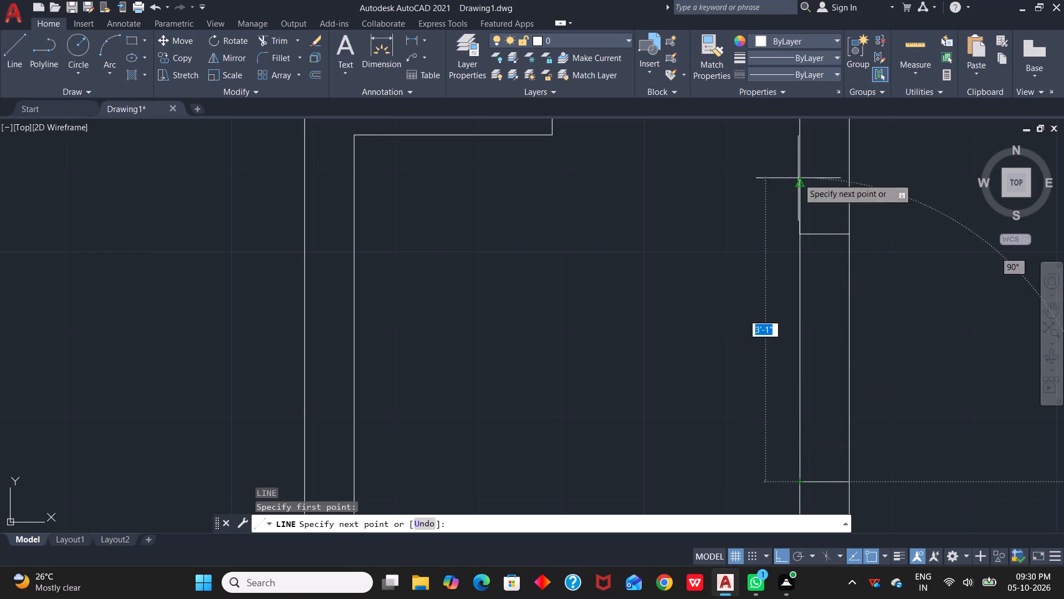
{"action": "left_click", "coordinate": [804, 235]}
{"action": "key", "text": "Escape"}
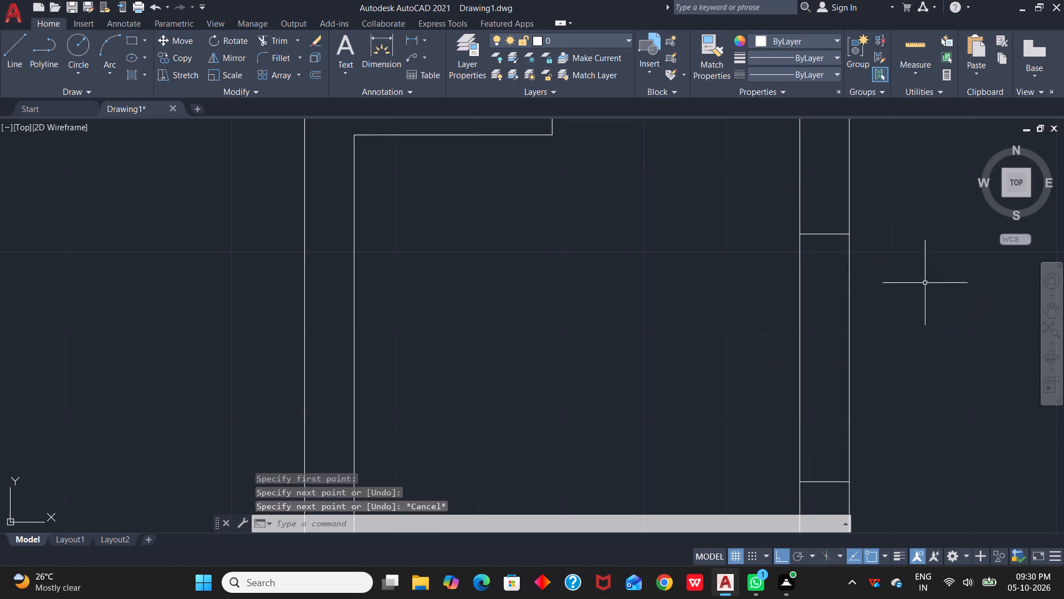
Set the linetype of both lines across the middle room's east wall opening to ACAD_ISO02W100.
{"action": "left_click", "coordinate": [847, 324]}
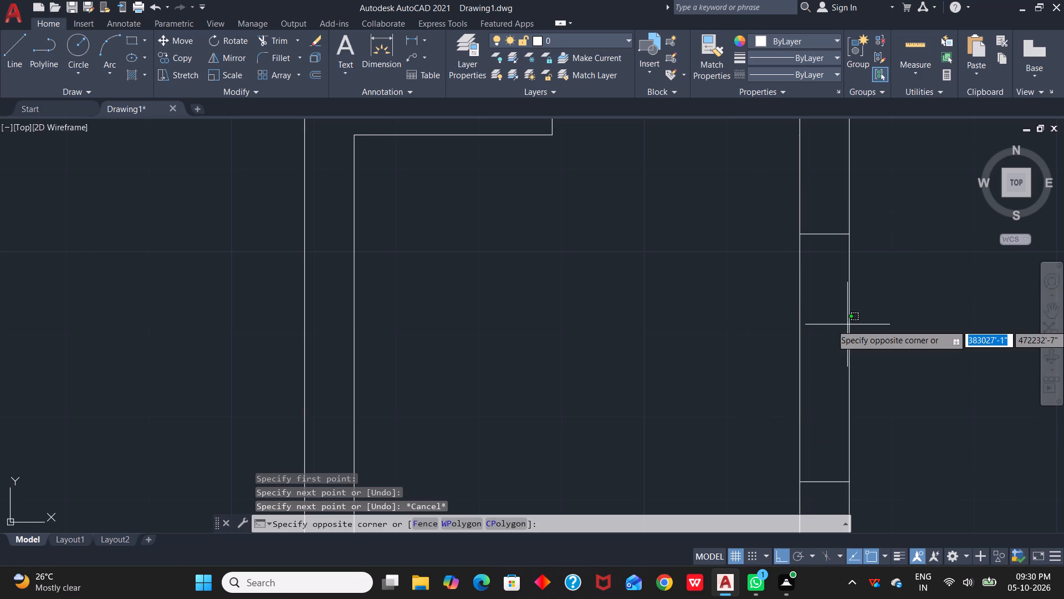
{"action": "left_click", "coordinate": [848, 324]}
{"action": "left_click", "coordinate": [850, 326]}
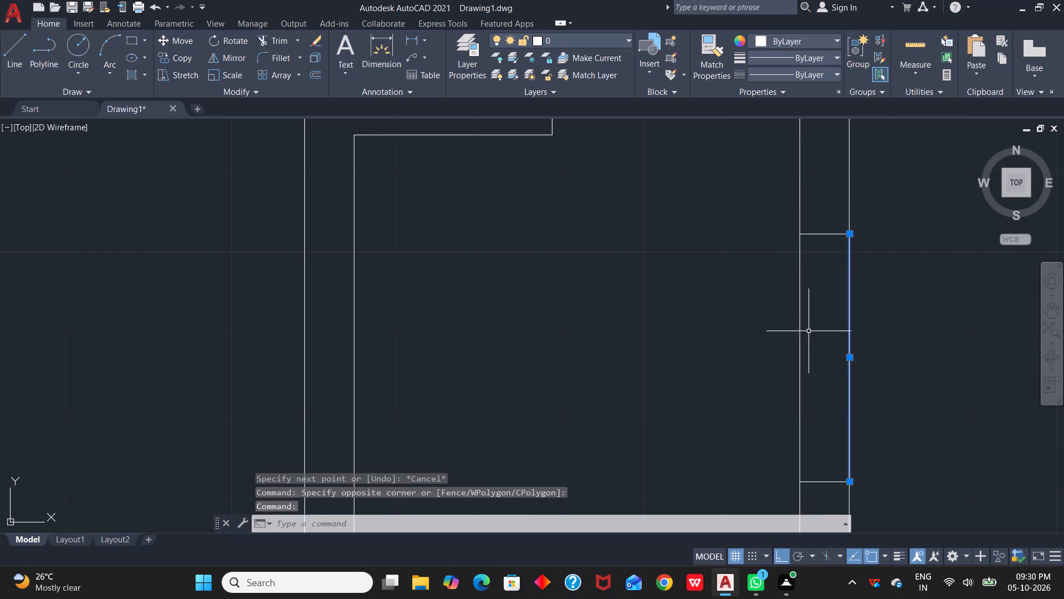
{"action": "left_click", "coordinate": [801, 332]}
{"action": "left_click", "coordinate": [828, 57]}
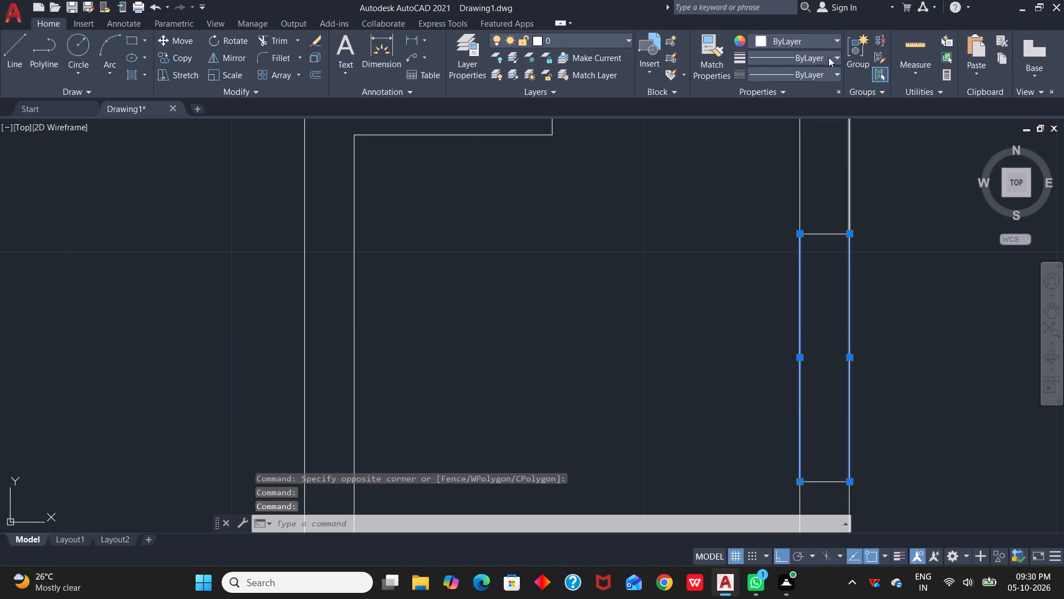
{"action": "left_click", "coordinate": [834, 54]}
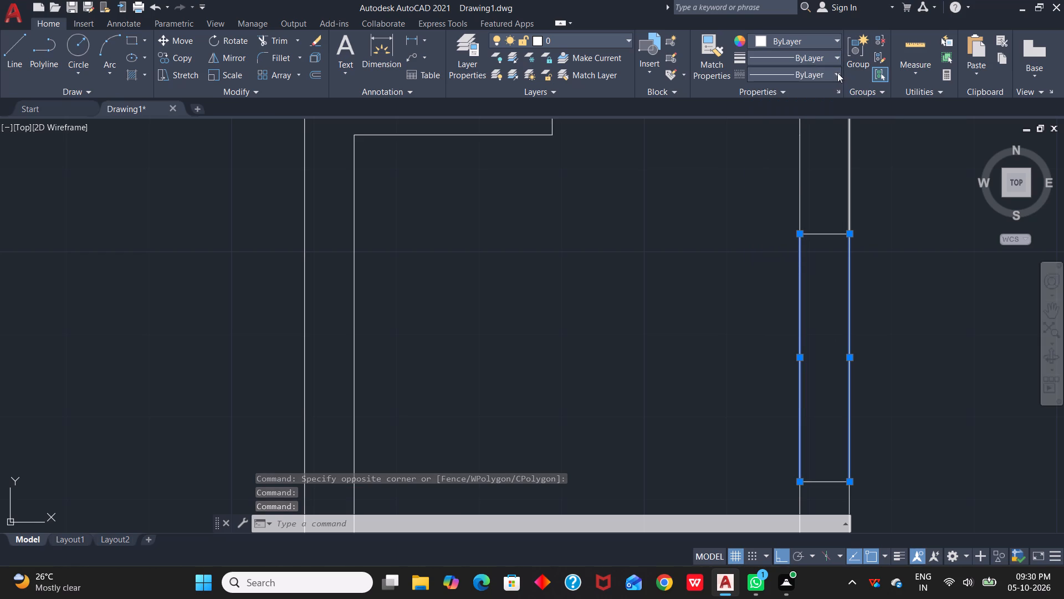
{"action": "left_click", "coordinate": [837, 72]}
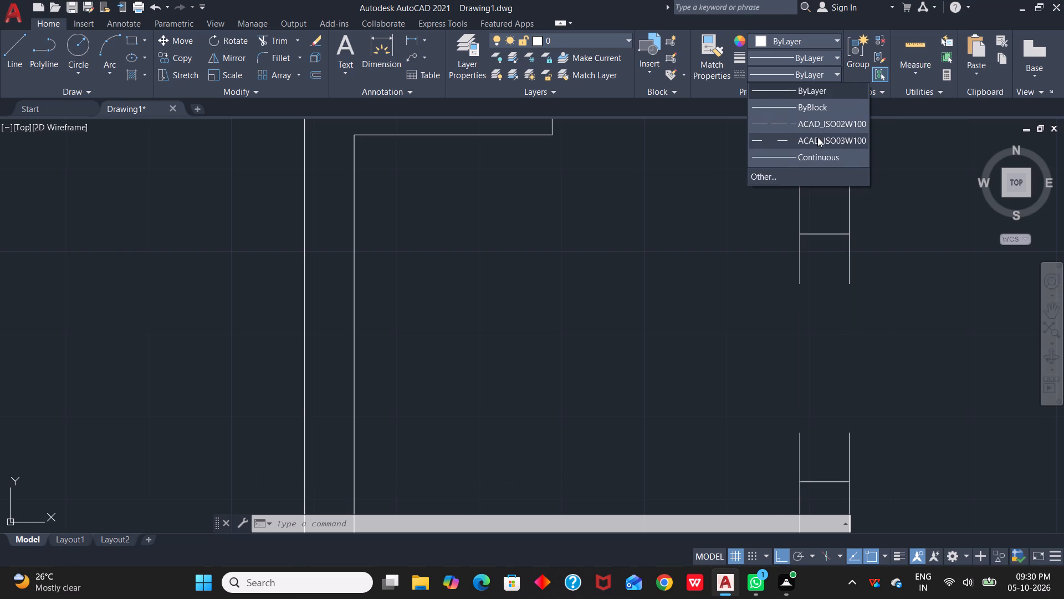
{"action": "left_click", "coordinate": [817, 119]}
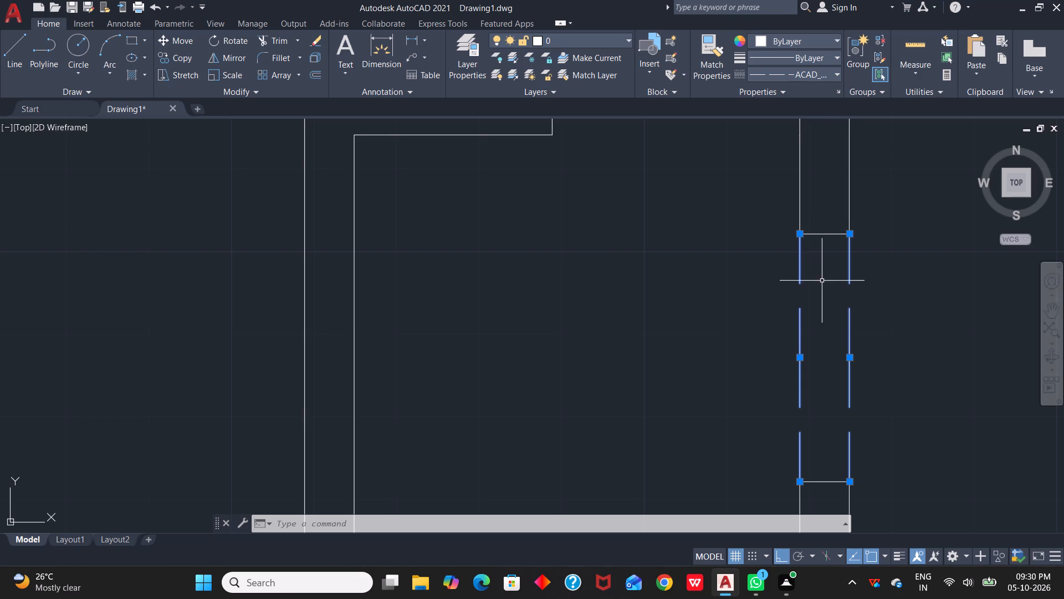
{"action": "key", "text": "Escape"}
Draw a horizontal line along the north face of the opening in the lower northeast room's south wall, joining its west and east jambs.
{"action": "scroll", "coordinate": [792, 302], "scroll_direction": "down", "scroll_amount": 3}
{"action": "middle_click_drag", "start_coordinate": [755, 326], "coordinate": [705, 347]}
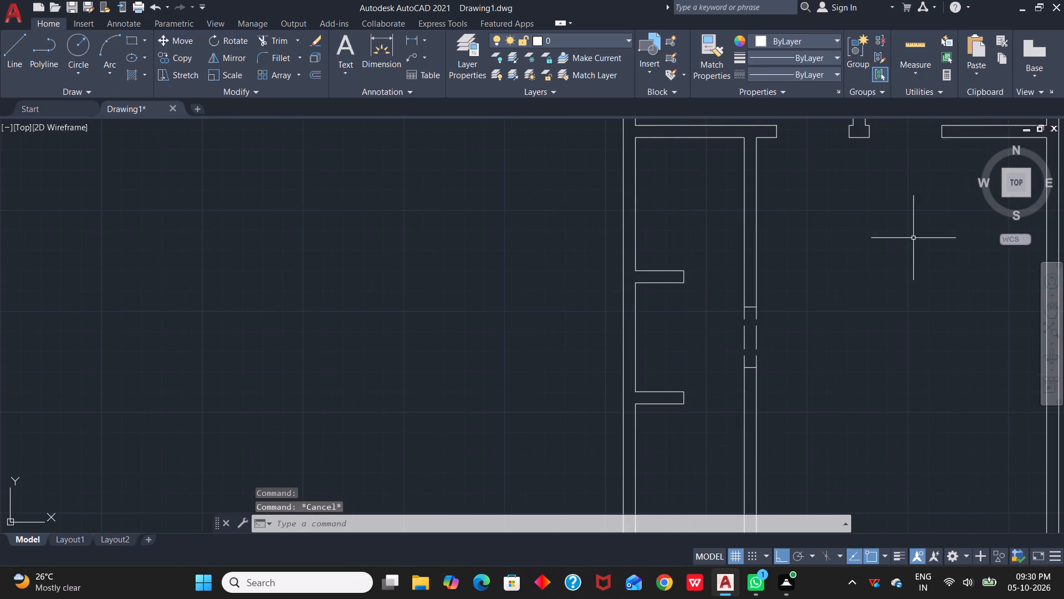
{"action": "middle_click_drag", "start_coordinate": [913, 237], "coordinate": [818, 399]}
{"action": "scroll", "coordinate": [812, 352], "scroll_direction": "up", "scroll_amount": 3}
{"action": "scroll", "coordinate": [790, 286], "scroll_direction": "down", "scroll_amount": 4}
{"action": "middle_click_drag", "start_coordinate": [790, 285], "coordinate": [795, 373]}
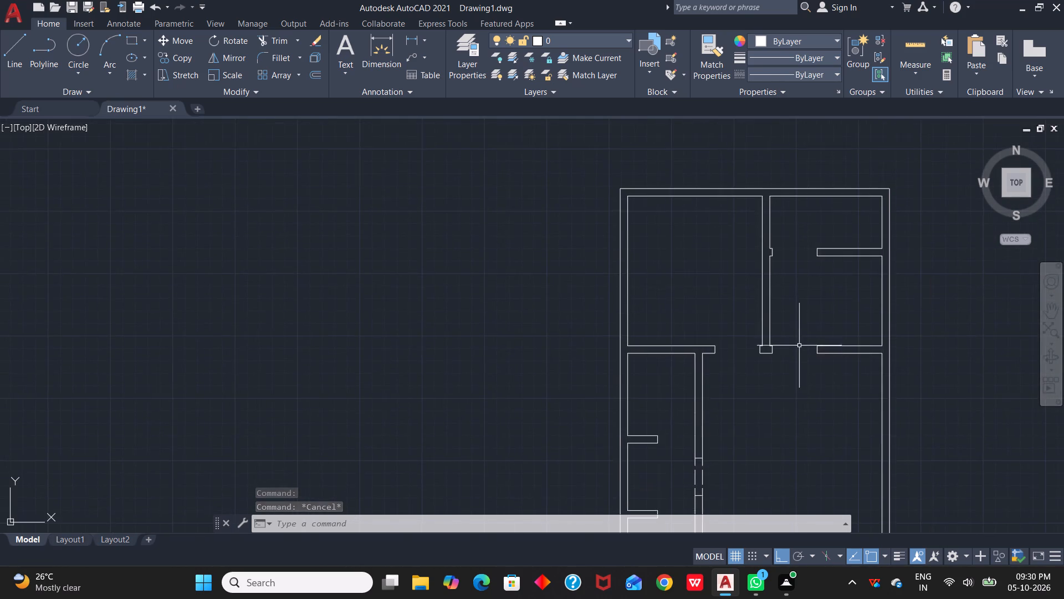
{"action": "scroll", "coordinate": [799, 344], "scroll_direction": "up", "scroll_amount": 2}
{"action": "key", "text": "l"}
{"action": "key", "text": "space"}
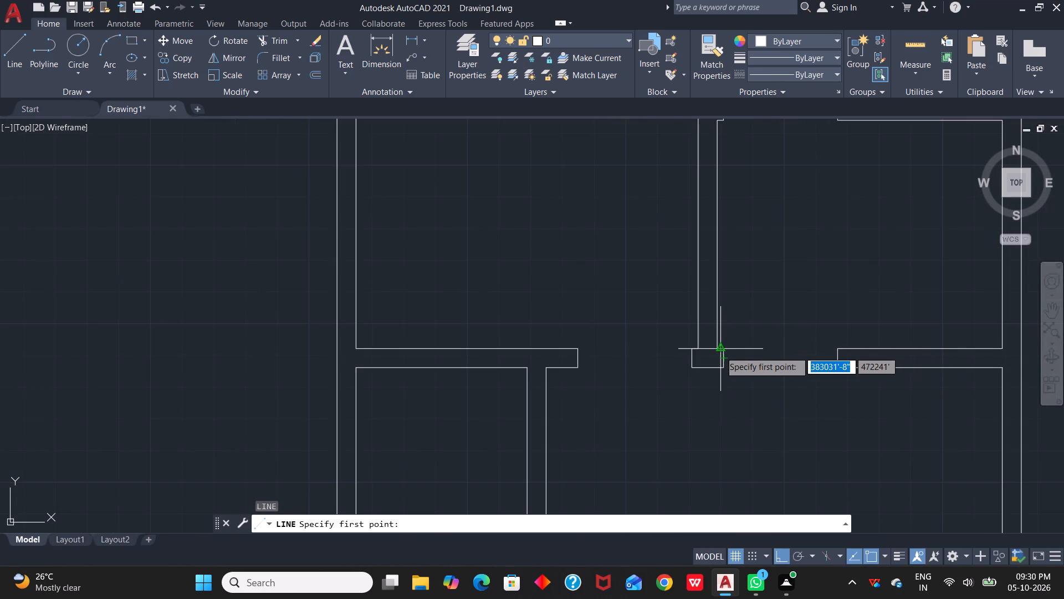
{"action": "scroll", "coordinate": [724, 351], "scroll_direction": "up", "scroll_amount": 4}
{"action": "left_click", "coordinate": [695, 341]}
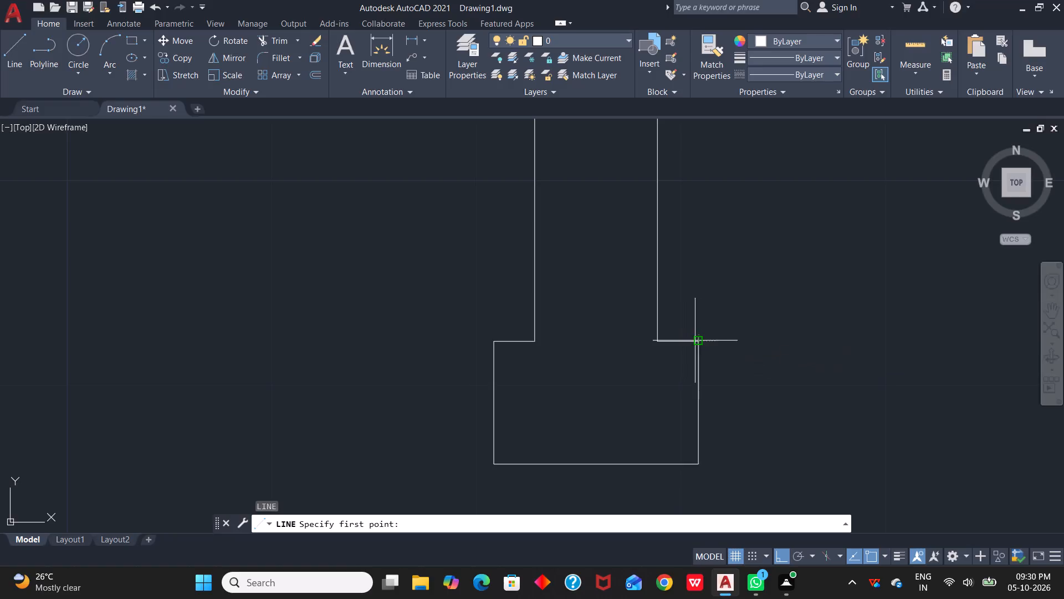
{"action": "scroll", "coordinate": [871, 363], "scroll_direction": "down", "scroll_amount": 4}
{"action": "scroll", "coordinate": [963, 365], "scroll_direction": "up", "scroll_amount": 2}
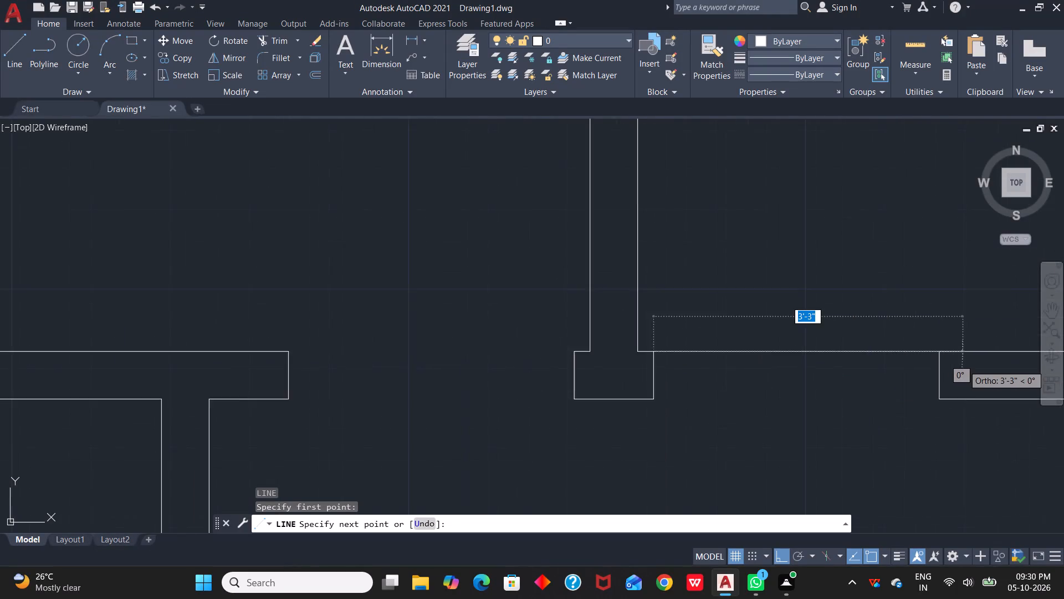
{"action": "scroll", "coordinate": [963, 365], "scroll_direction": "up", "scroll_amount": 1}
{"action": "left_click", "coordinate": [928, 346]}
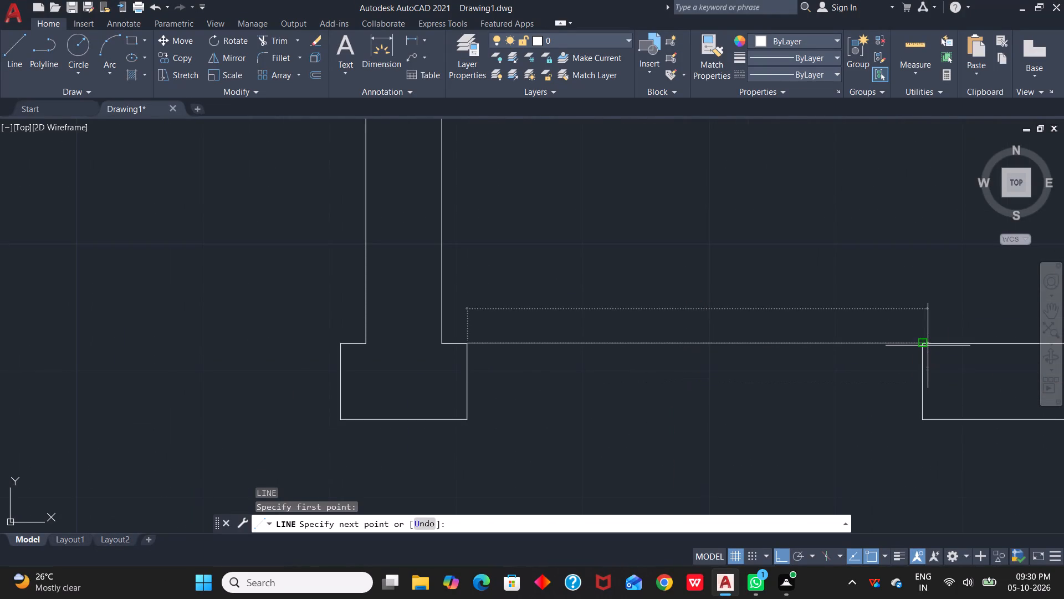
{"action": "key", "text": "Escape"}
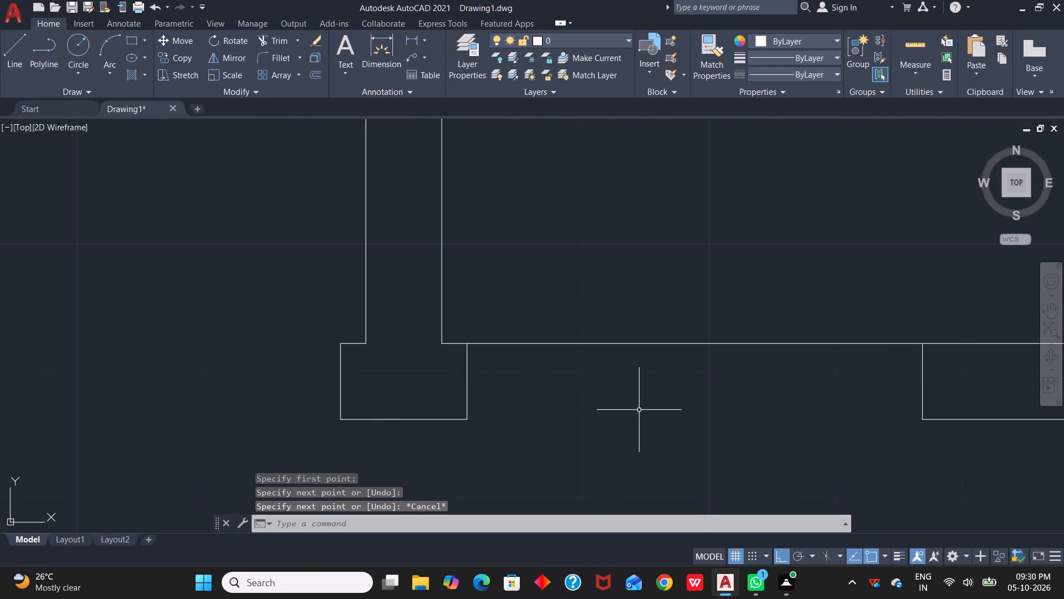
Draw a 3' horizontal line along the south face of the same opening, from the west jamb to the east jamb.
{"action": "key", "text": "l"}
{"action": "key", "text": "space"}
{"action": "left_click", "coordinate": [466, 419]}
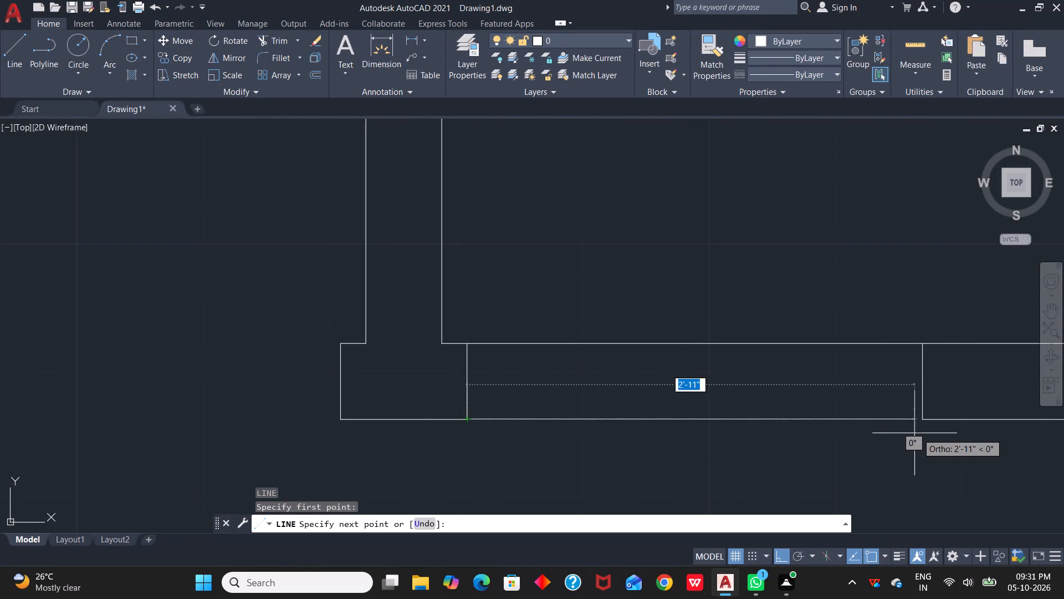
{"action": "scroll", "coordinate": [926, 422], "scroll_direction": "up", "scroll_amount": 4}
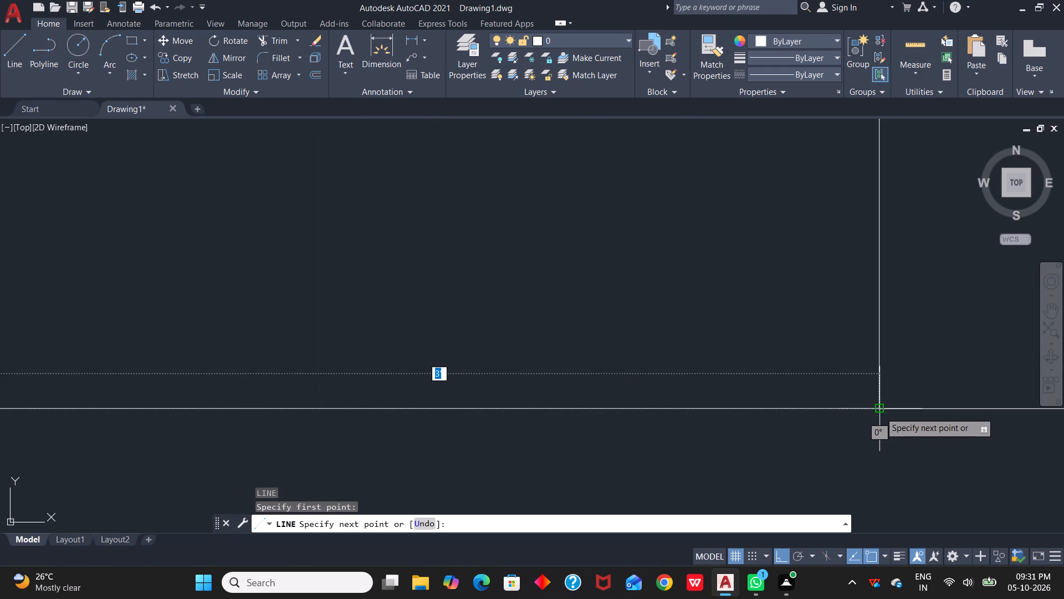
{"action": "left_click", "coordinate": [881, 412]}
{"action": "key", "text": "Escape"}
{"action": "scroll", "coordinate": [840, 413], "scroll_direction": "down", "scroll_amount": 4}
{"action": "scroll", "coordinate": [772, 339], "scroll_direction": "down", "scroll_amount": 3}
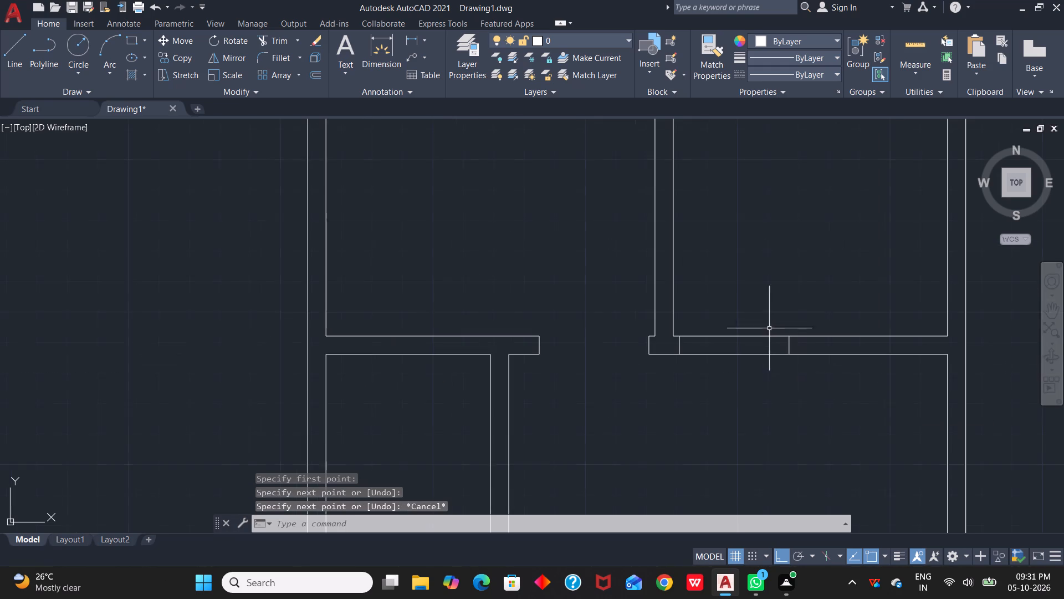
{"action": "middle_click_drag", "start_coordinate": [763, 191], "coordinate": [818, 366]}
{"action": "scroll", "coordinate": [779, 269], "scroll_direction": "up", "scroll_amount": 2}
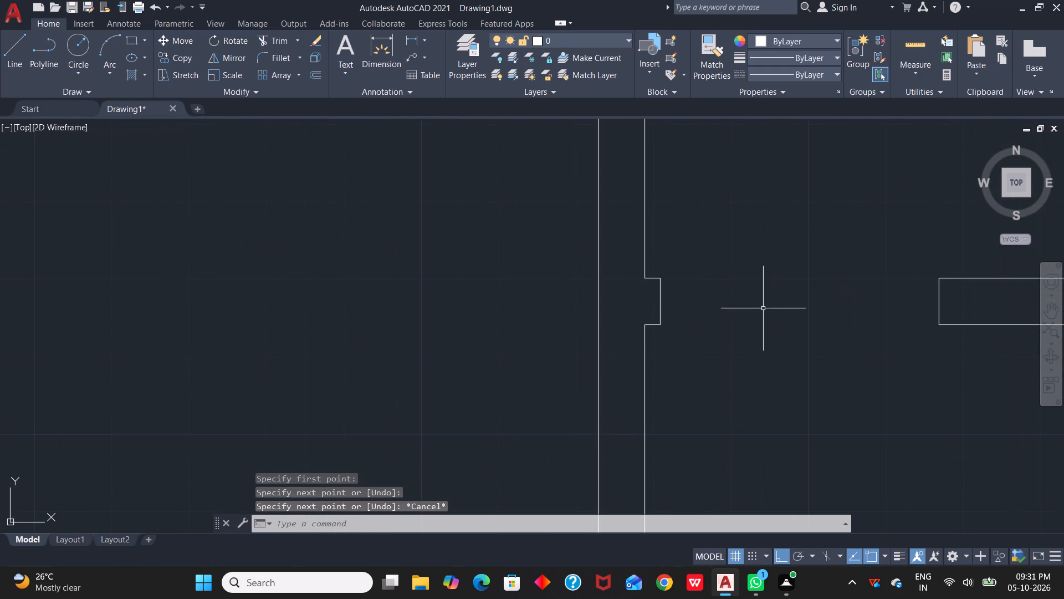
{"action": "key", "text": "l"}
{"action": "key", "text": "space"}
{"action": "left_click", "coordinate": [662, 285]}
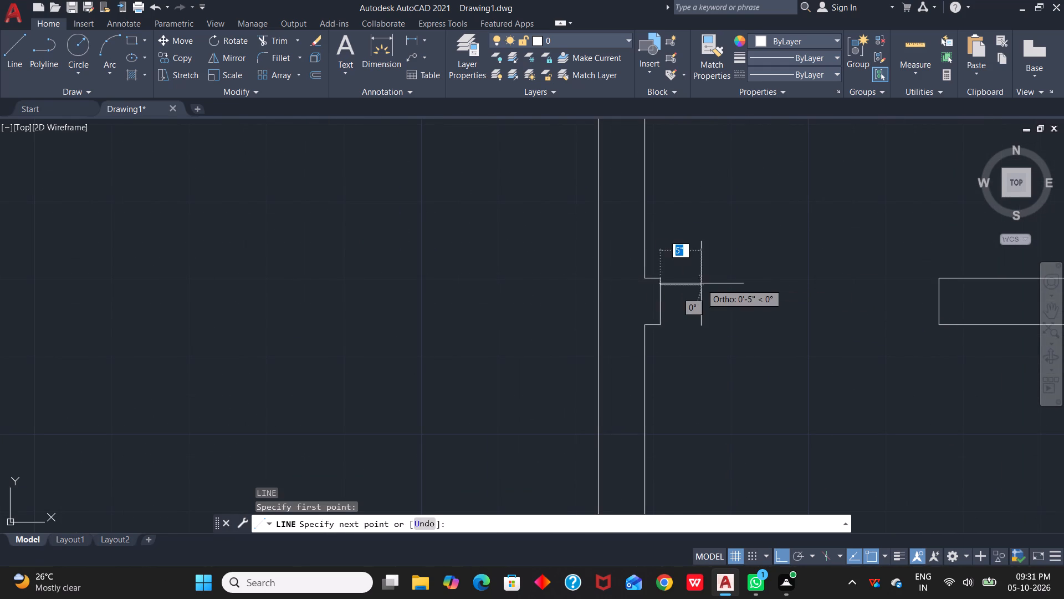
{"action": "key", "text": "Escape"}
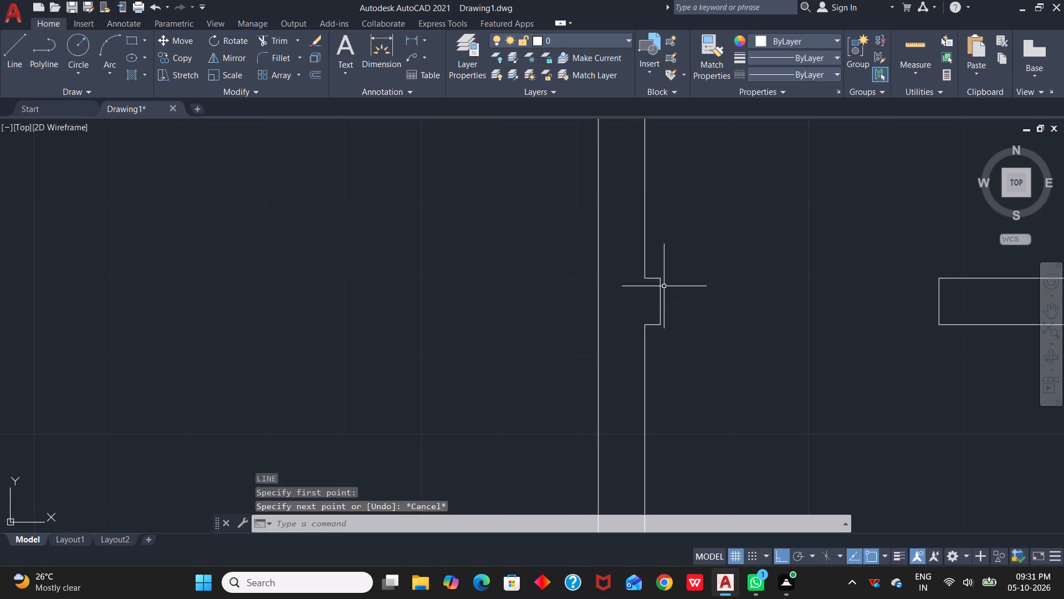
Draw a horizontal line along the north face of the opening in the wall between the two northeast rooms, joining its jambs.
{"action": "key", "text": "l"}
{"action": "key", "text": "space"}
{"action": "left_click", "coordinate": [658, 278]}
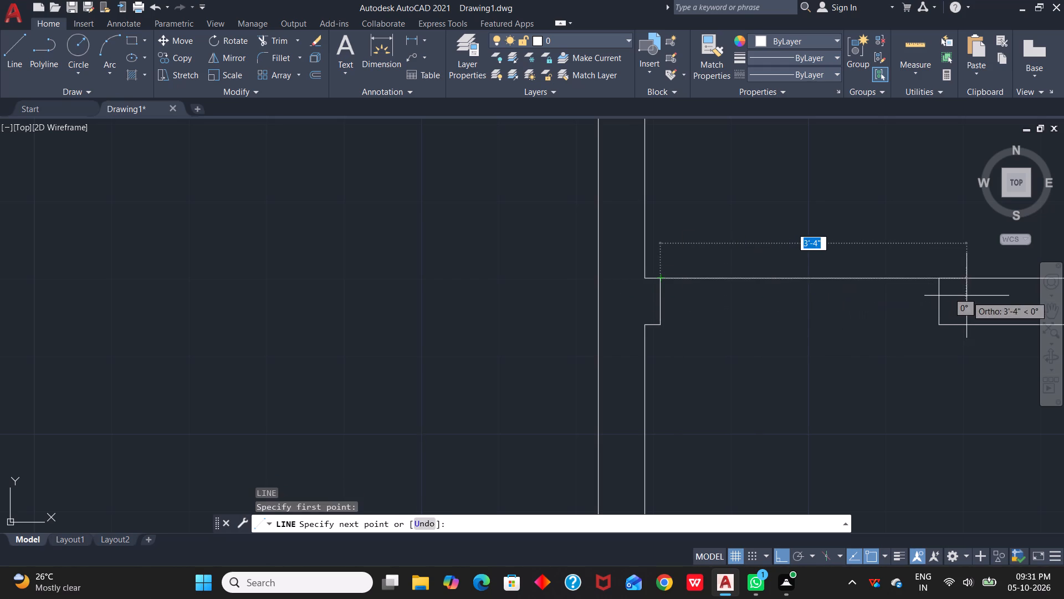
{"action": "scroll", "coordinate": [959, 295], "scroll_direction": "up", "scroll_amount": 4}
{"action": "left_click", "coordinate": [800, 177]}
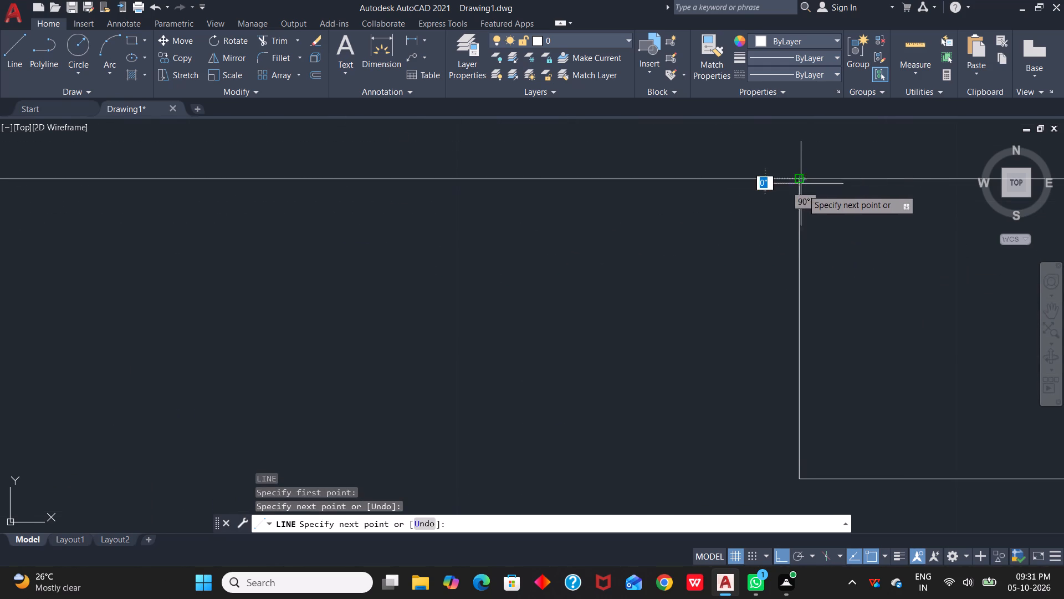
{"action": "key", "text": "Escape"}
Draw a horizontal line along the south face of the opening between the two northeast rooms, from the west jamb to the east jamb.
{"action": "scroll", "coordinate": [773, 273], "scroll_direction": "down", "scroll_amount": 4}
{"action": "middle_click_drag", "start_coordinate": [654, 302], "coordinate": [983, 298]}
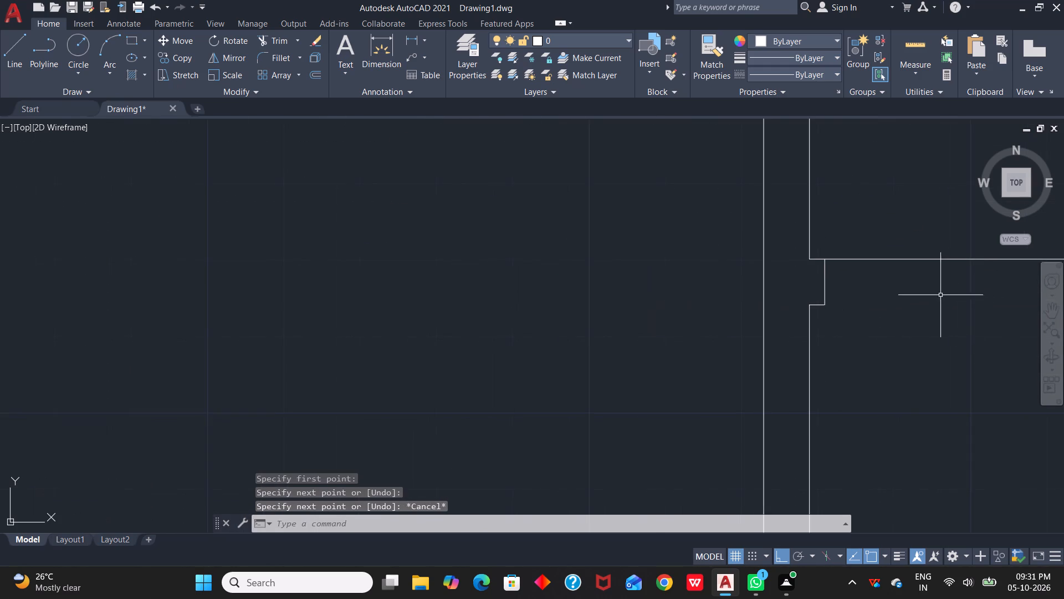
{"action": "scroll", "coordinate": [940, 295], "scroll_direction": "up", "scroll_amount": 1}
{"action": "type", "text": "l"}
{"action": "key", "text": "space"}
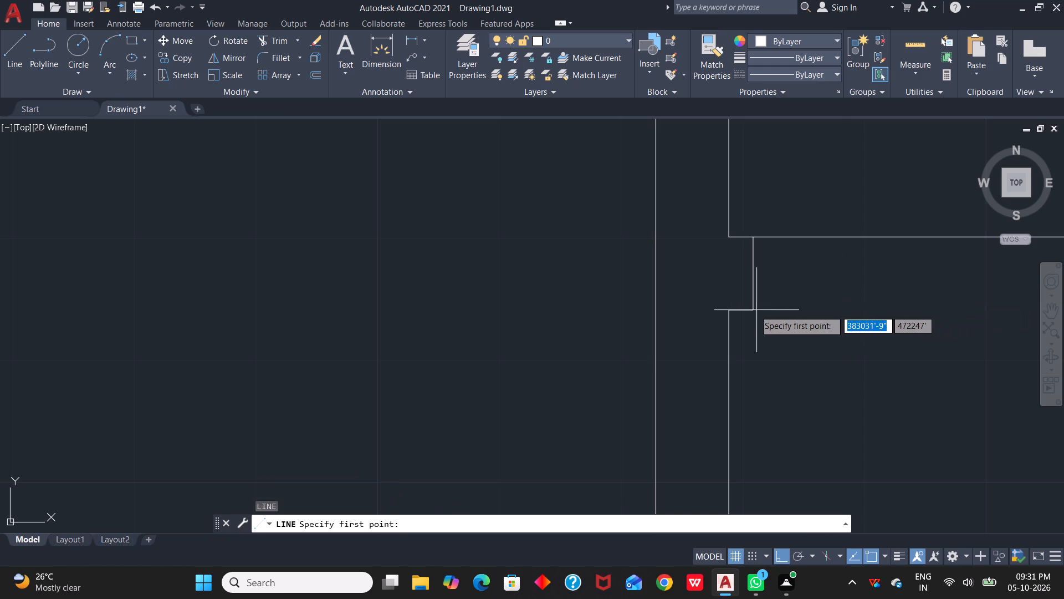
{"action": "left_click", "coordinate": [754, 310]}
{"action": "scroll", "coordinate": [920, 329], "scroll_direction": "down", "scroll_amount": 2}
{"action": "middle_click_drag", "start_coordinate": [923, 329], "coordinate": [736, 309]}
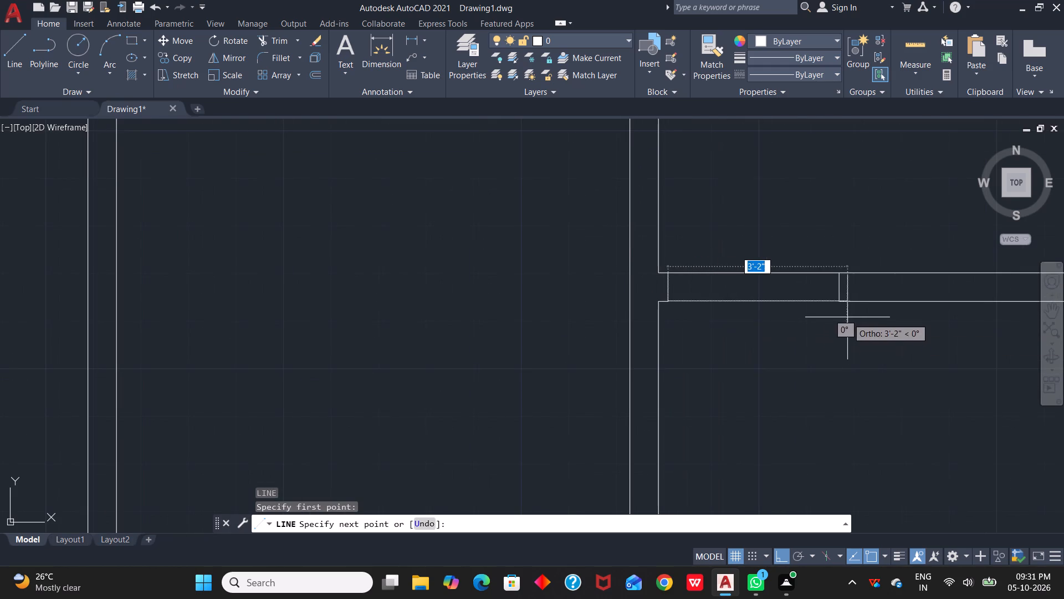
{"action": "scroll", "coordinate": [847, 314], "scroll_direction": "up", "scroll_amount": 3}
{"action": "left_click", "coordinate": [802, 258]}
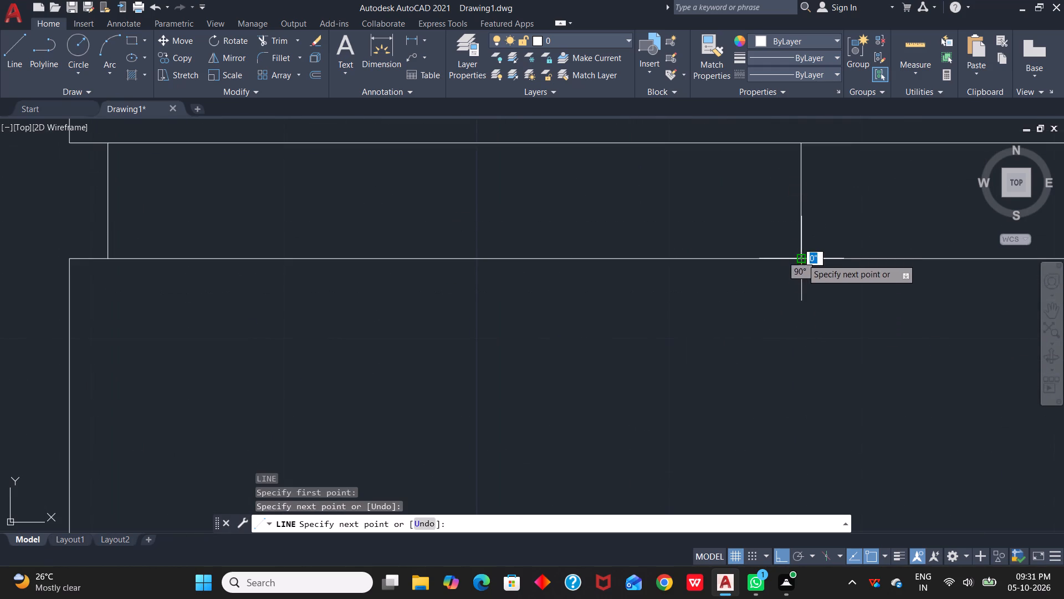
{"action": "key", "text": "Escape"}
Set the linetype of the four lines across the two northeast room openings to ACAD_ISO02W100.
{"action": "scroll", "coordinate": [772, 296], "scroll_direction": "down", "scroll_amount": 2}
{"action": "scroll", "coordinate": [692, 294], "scroll_direction": "down", "scroll_amount": 1}
{"action": "middle_click_drag", "start_coordinate": [691, 294], "coordinate": [880, 341]}
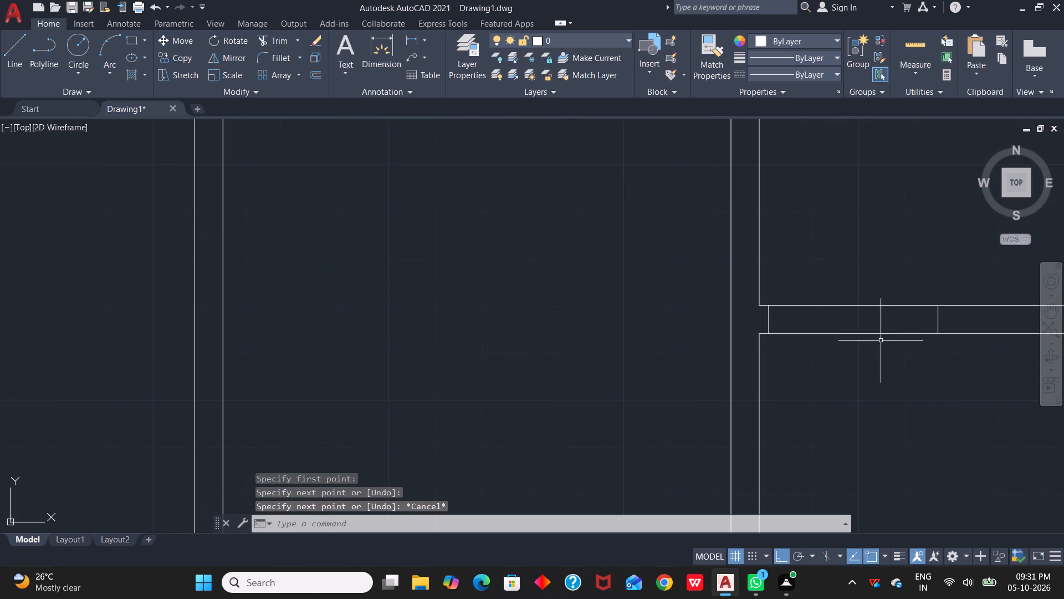
{"action": "left_click_drag", "start_coordinate": [853, 276], "coordinate": [863, 299]}
{"action": "left_click_drag", "start_coordinate": [887, 354], "coordinate": [889, 361]}
{"action": "left_click_drag", "start_coordinate": [888, 368], "coordinate": [826, 250]}
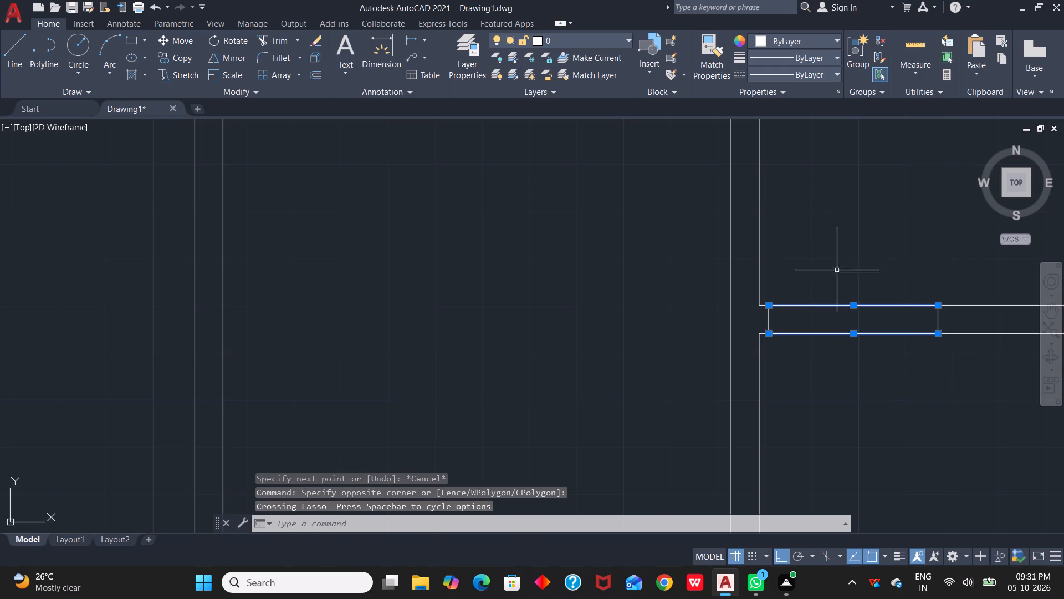
{"action": "scroll", "coordinate": [873, 361], "scroll_direction": "down", "scroll_amount": 3}
{"action": "middle_click_drag", "start_coordinate": [895, 417], "coordinate": [879, 318]}
{"action": "scroll", "coordinate": [866, 384], "scroll_direction": "up", "scroll_amount": 1}
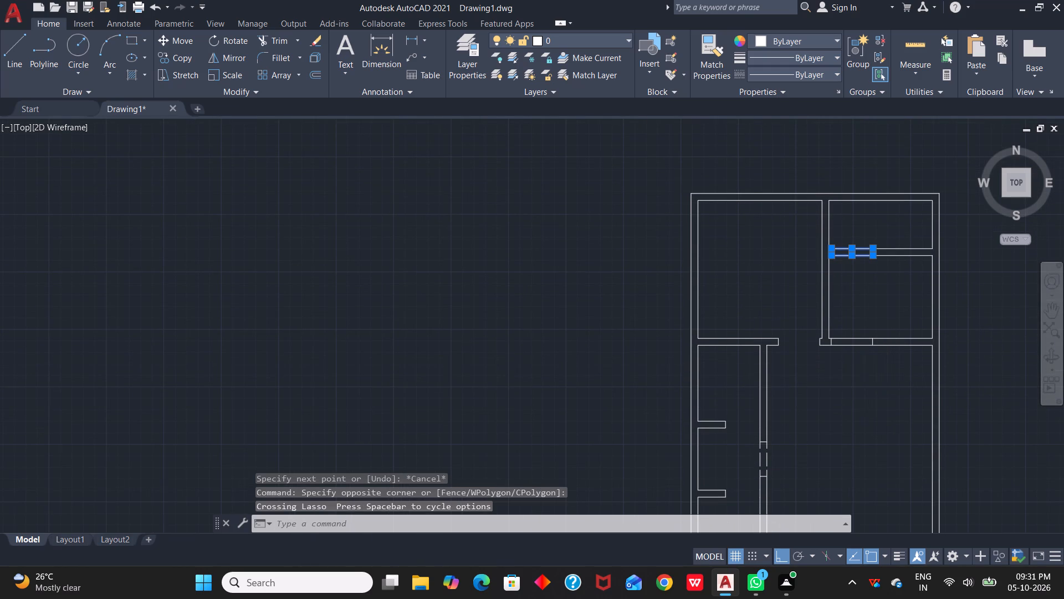
{"action": "left_click_drag", "start_coordinate": [853, 368], "coordinate": [848, 300]}
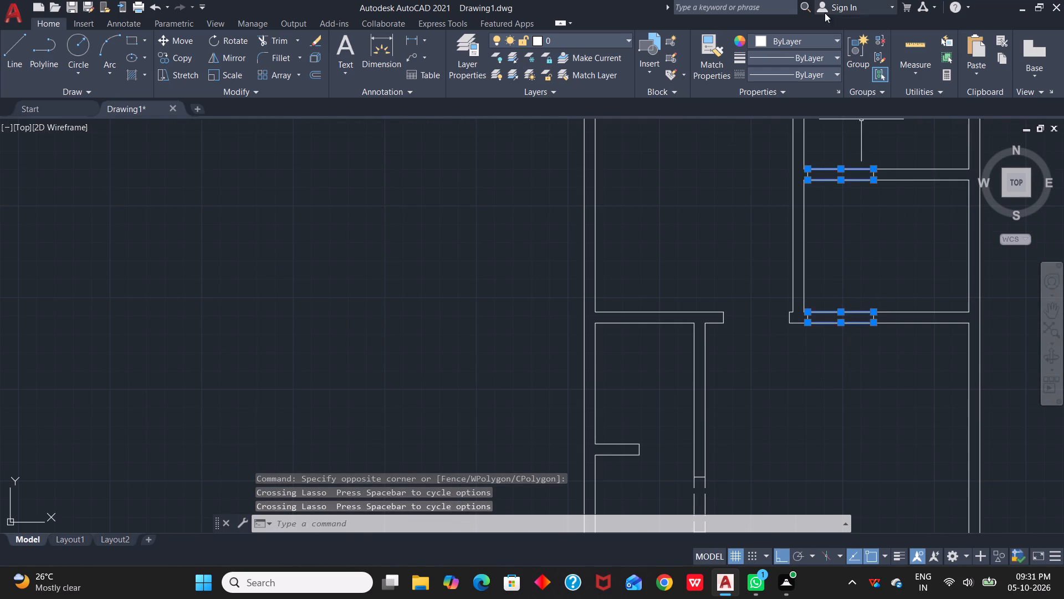
{"action": "left_click", "coordinate": [836, 58]}
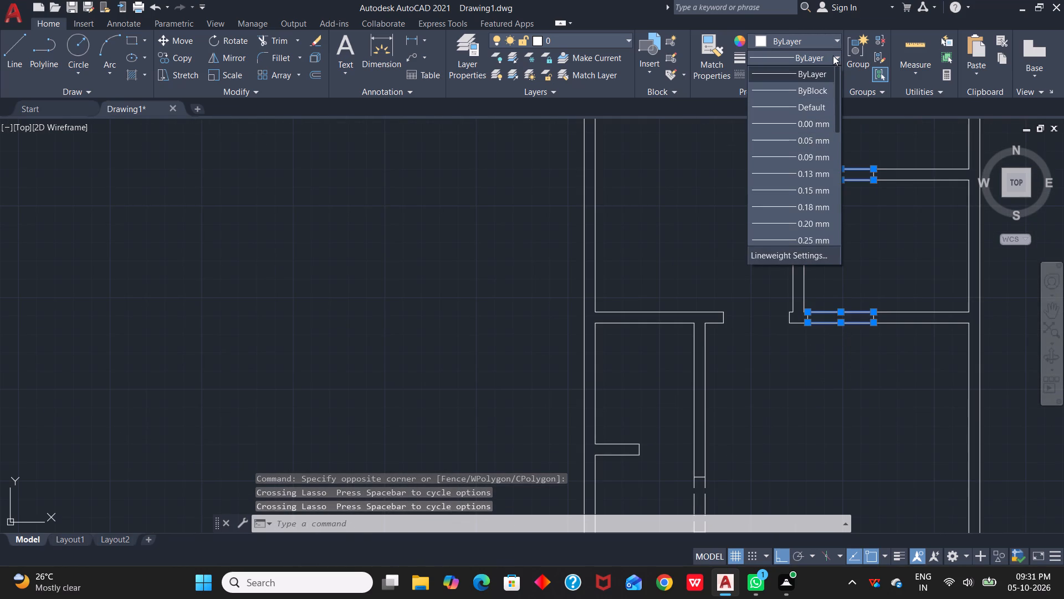
{"action": "left_click", "coordinate": [836, 55]}
{"action": "left_click", "coordinate": [832, 73]}
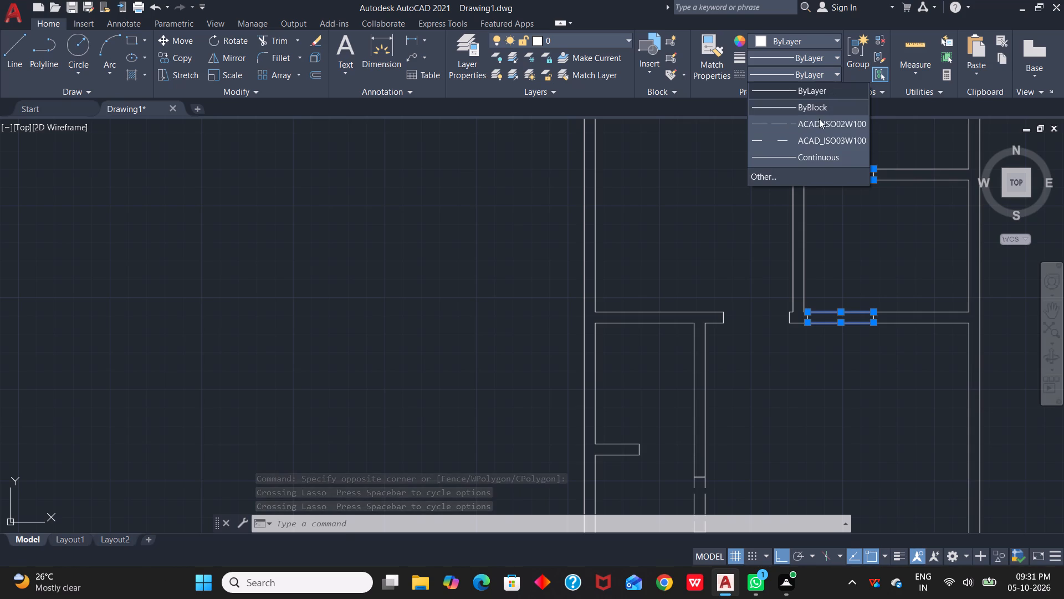
{"action": "left_click", "coordinate": [819, 125]}
{"action": "key", "text": "Escape"}
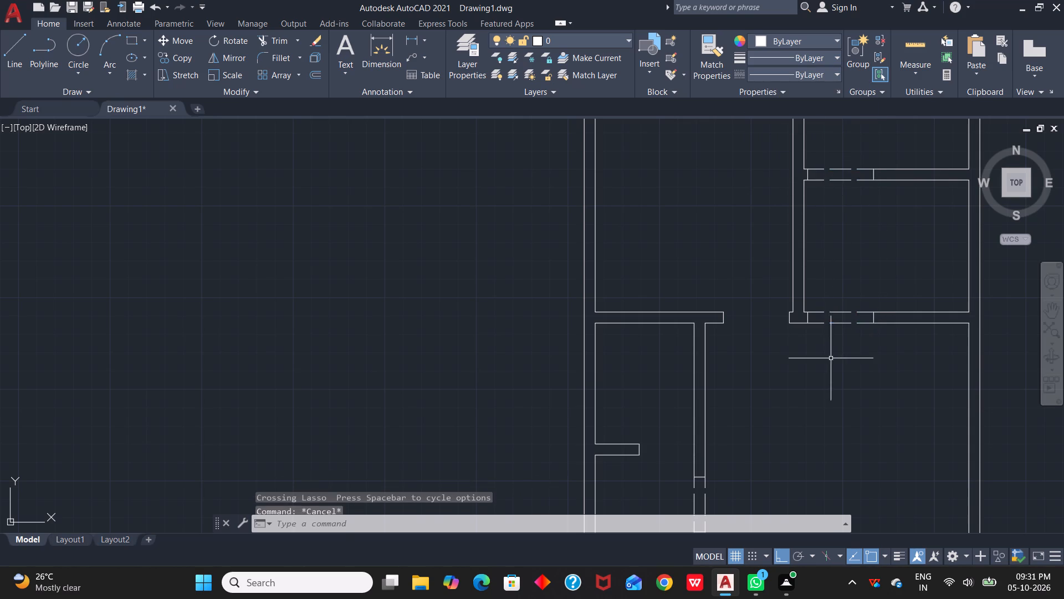
Insert the Door - Imperial block from the architectural tool palette into the empty space west of the floor plan.
{"action": "scroll", "coordinate": [833, 371], "scroll_direction": "down", "scroll_amount": 3}
{"action": "middle_click", "coordinate": [857, 380]}
{"action": "scroll", "coordinate": [811, 370], "scroll_direction": "up", "scroll_amount": 2}
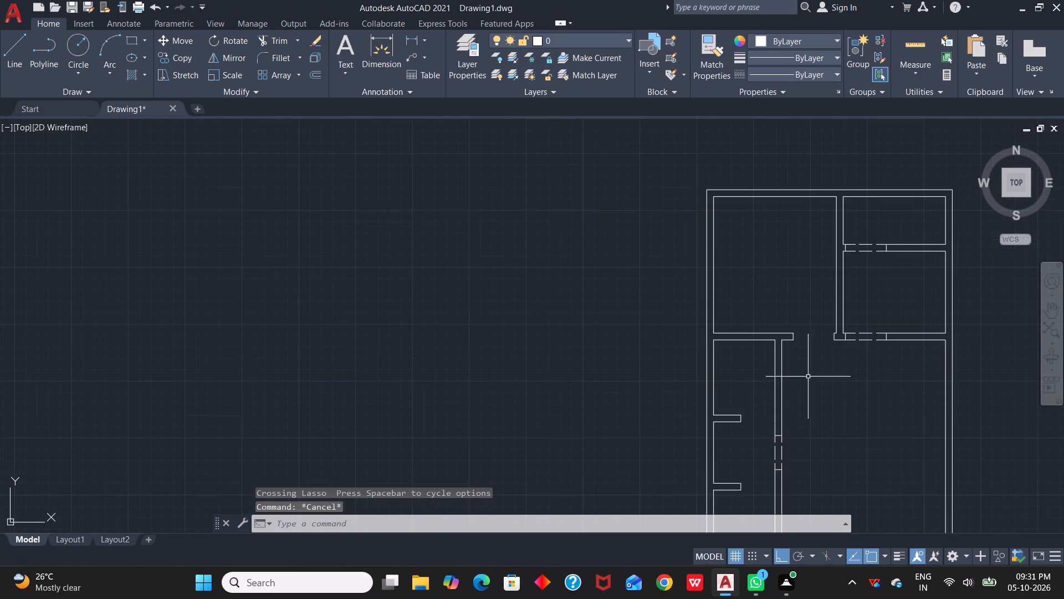
{"action": "middle_click_drag", "start_coordinate": [805, 383], "coordinate": [857, 372]}
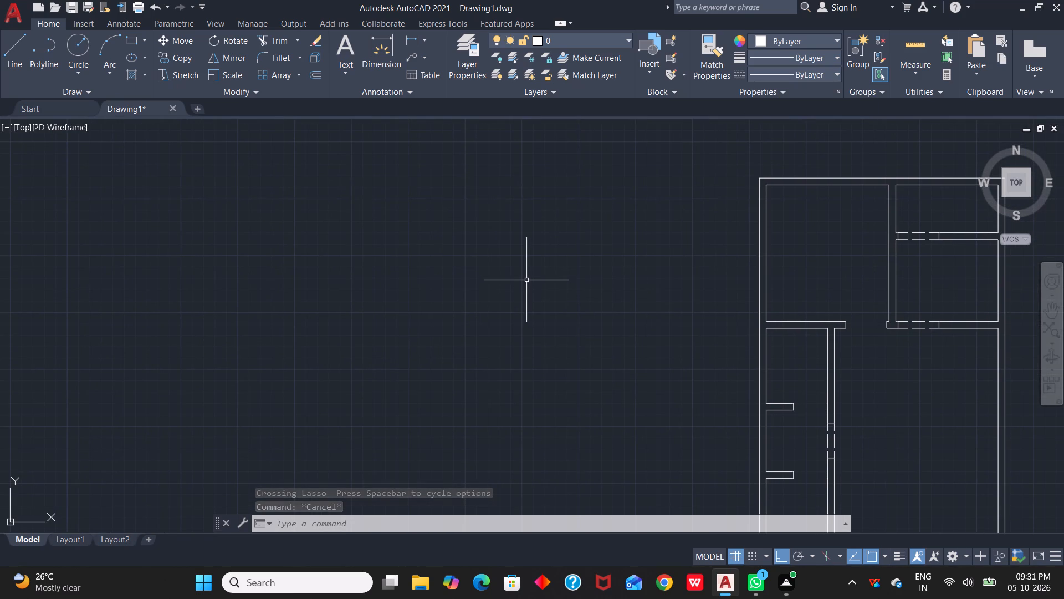
{"action": "key", "text": "ctrl+3"}
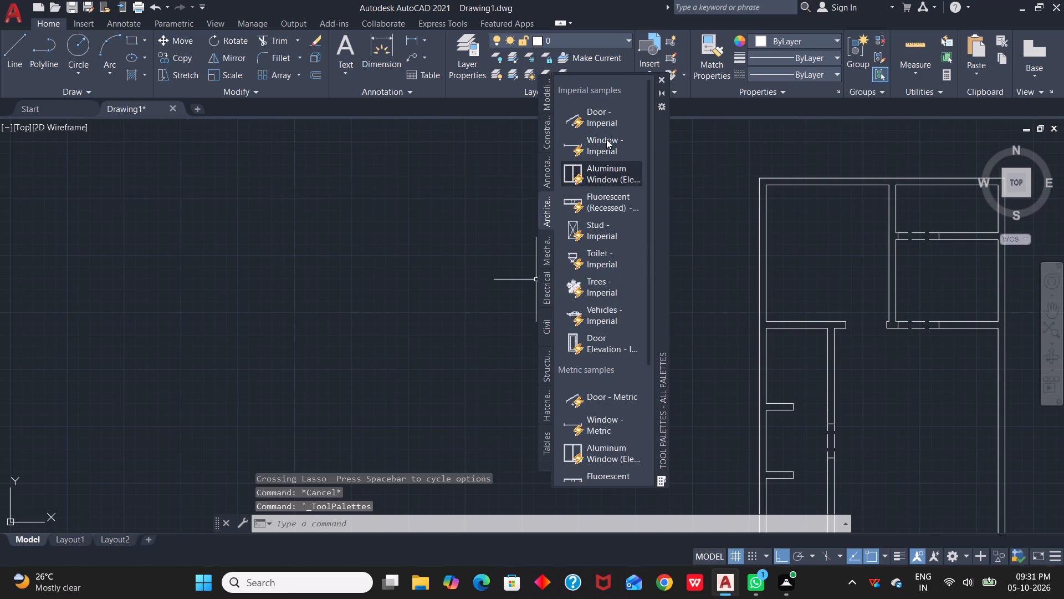
{"action": "left_click_drag", "start_coordinate": [616, 111], "coordinate": [465, 188]}
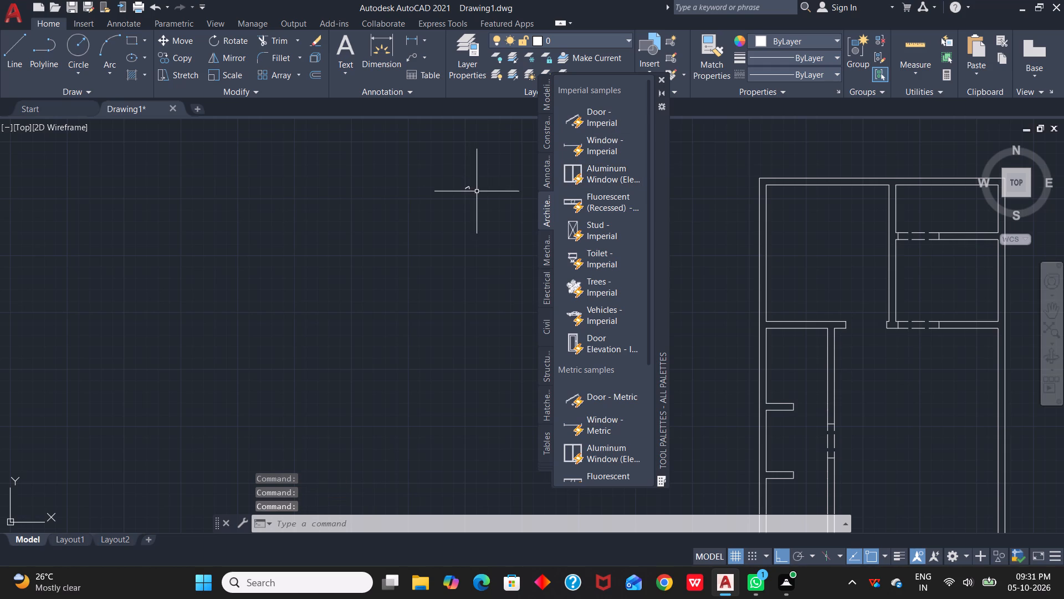
{"action": "left_click", "coordinate": [660, 81]}
Scale the inserted door block by reference from its hinge-side base point, using its full opening width as reference and 3' as new length.
{"action": "scroll", "coordinate": [396, 175], "scroll_direction": "up", "scroll_amount": 3}
{"action": "left_click_drag", "start_coordinate": [651, 207], "coordinate": [663, 216]}
{"action": "left_click", "coordinate": [728, 258]}
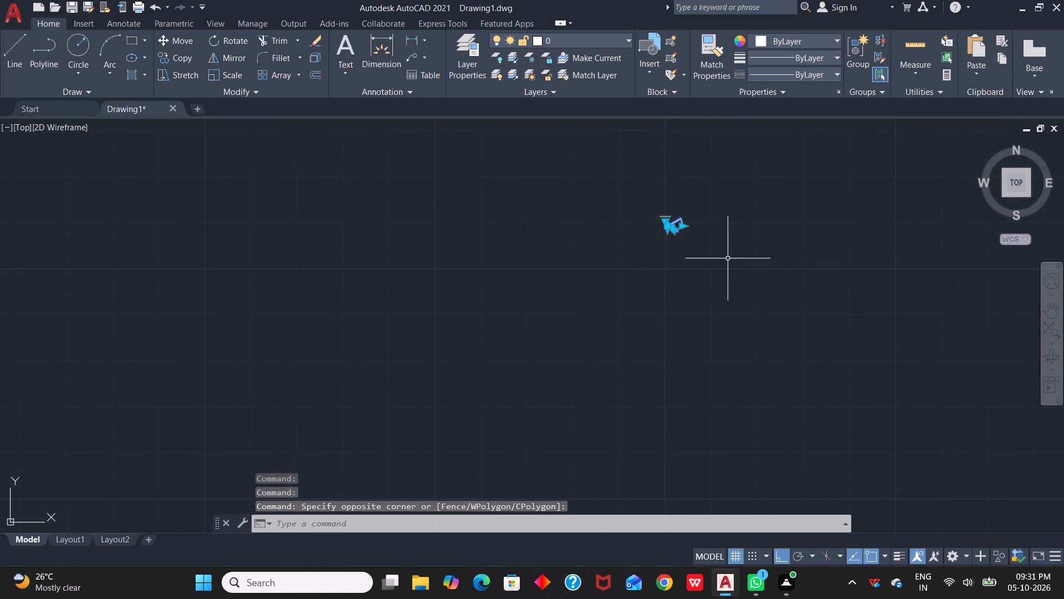
{"action": "key", "text": "s"}
{"action": "key", "text": "c"}
{"action": "key", "text": "space"}
{"action": "scroll", "coordinate": [678, 197], "scroll_direction": "up", "scroll_amount": 2}
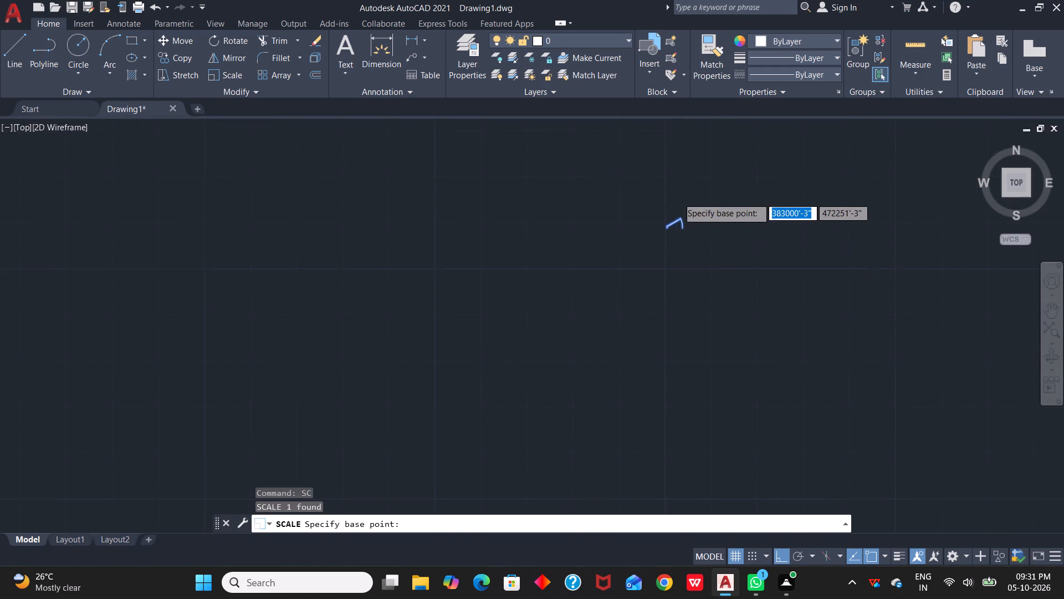
{"action": "scroll", "coordinate": [678, 197], "scroll_direction": "up", "scroll_amount": 2}
{"action": "left_click", "coordinate": [594, 393]}
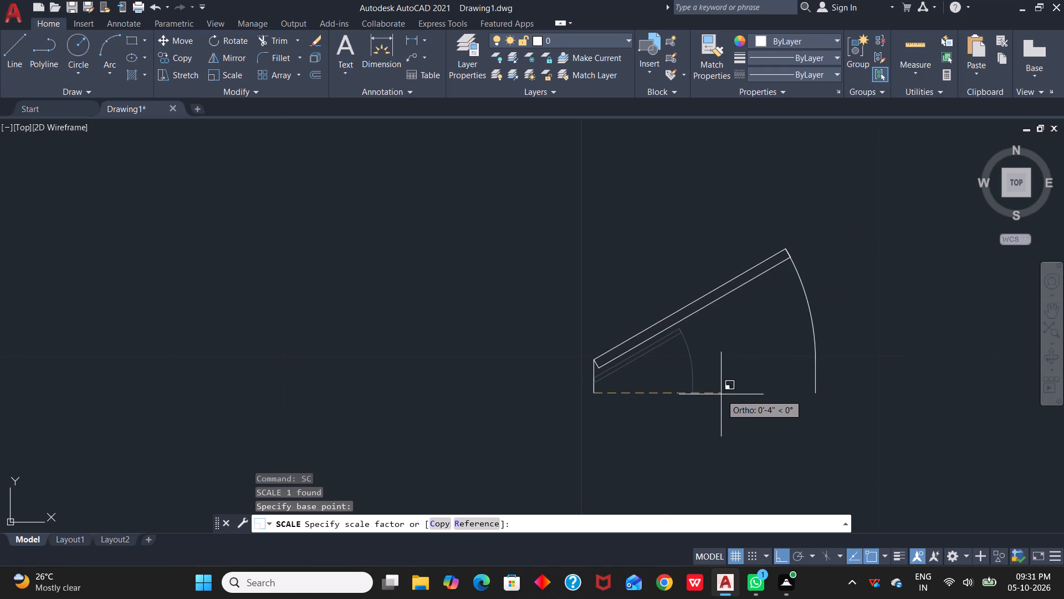
{"action": "type", "text": "r"}
{"action": "key", "text": "space"}
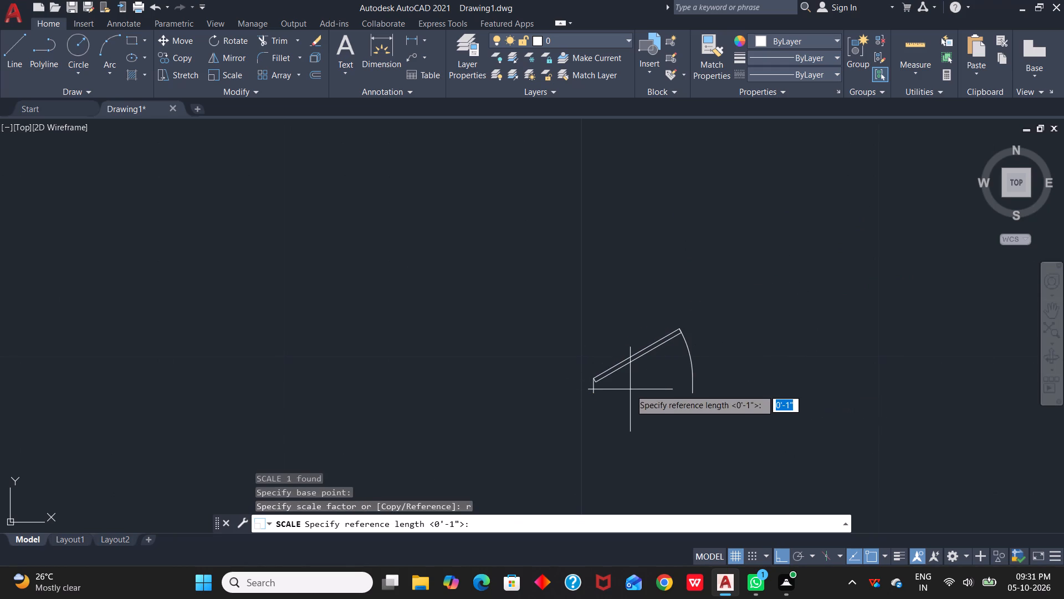
{"action": "left_click", "coordinate": [695, 398]}
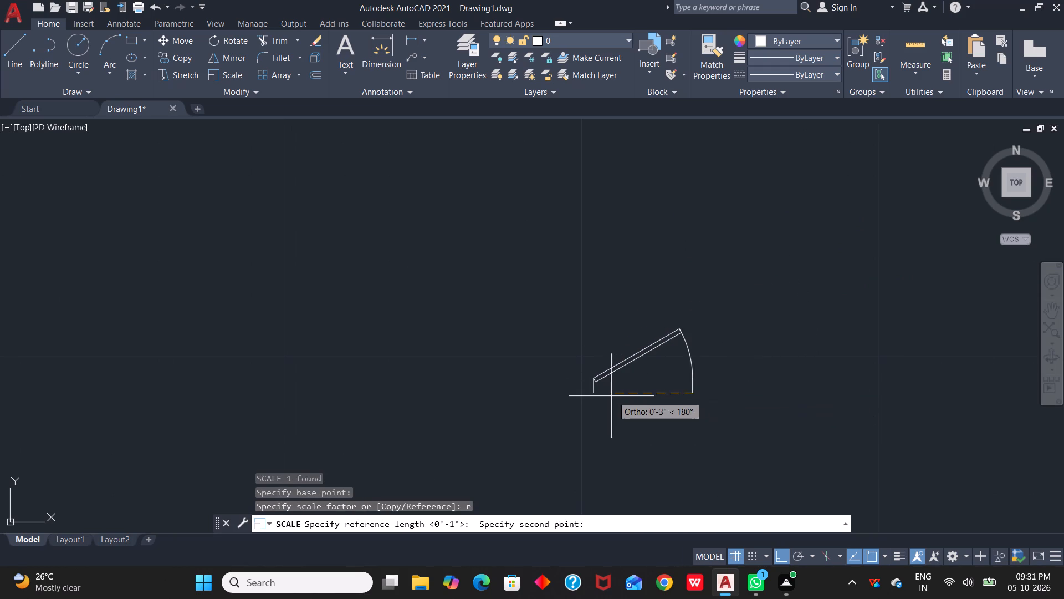
{"action": "left_click", "coordinate": [594, 395]}
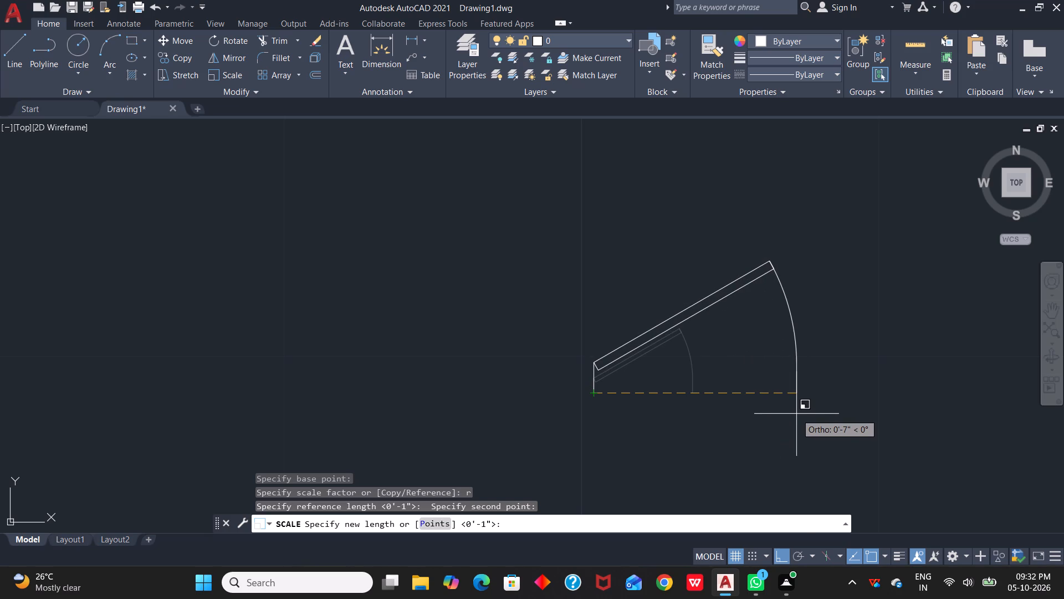
{"action": "key", "text": "3"}
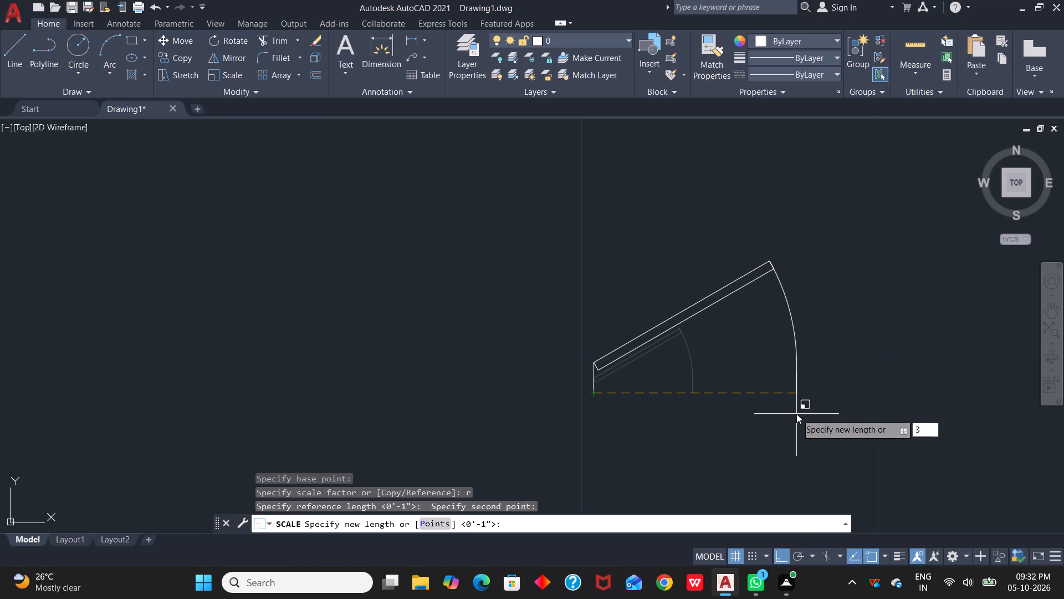
{"action": "type", "text": "'"}
{"action": "key", "text": "space"}
Move the 3' door block horizontally east to just outside the plan's northwest corner.
{"action": "scroll", "coordinate": [780, 332], "scroll_direction": "down", "scroll_amount": 7}
{"action": "left_click_drag", "start_coordinate": [718, 285], "coordinate": [727, 290]}
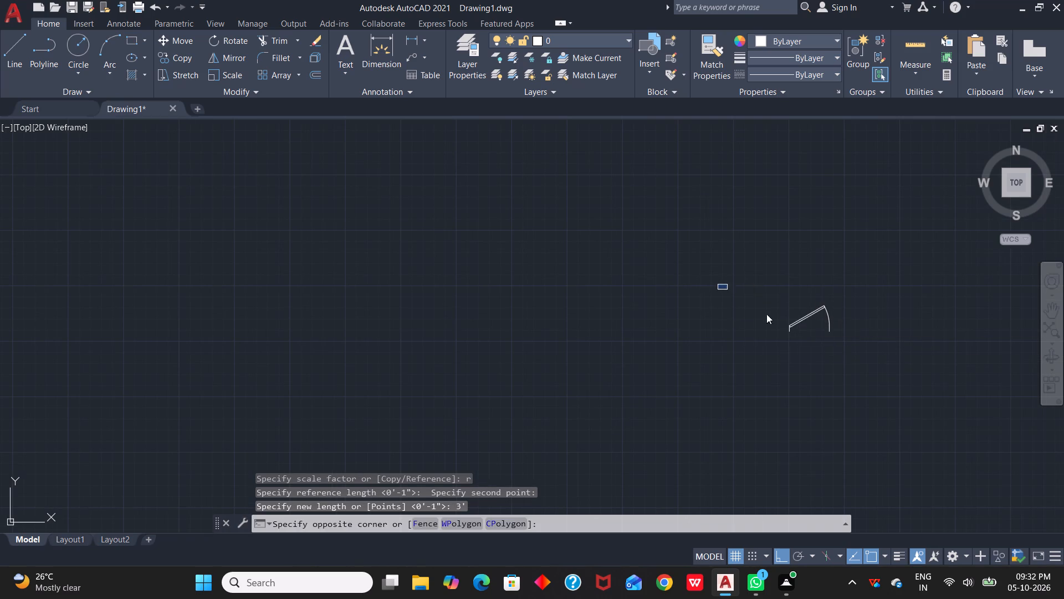
{"action": "left_click", "coordinate": [916, 382]}
{"action": "scroll", "coordinate": [778, 315], "scroll_direction": "up", "scroll_amount": 3}
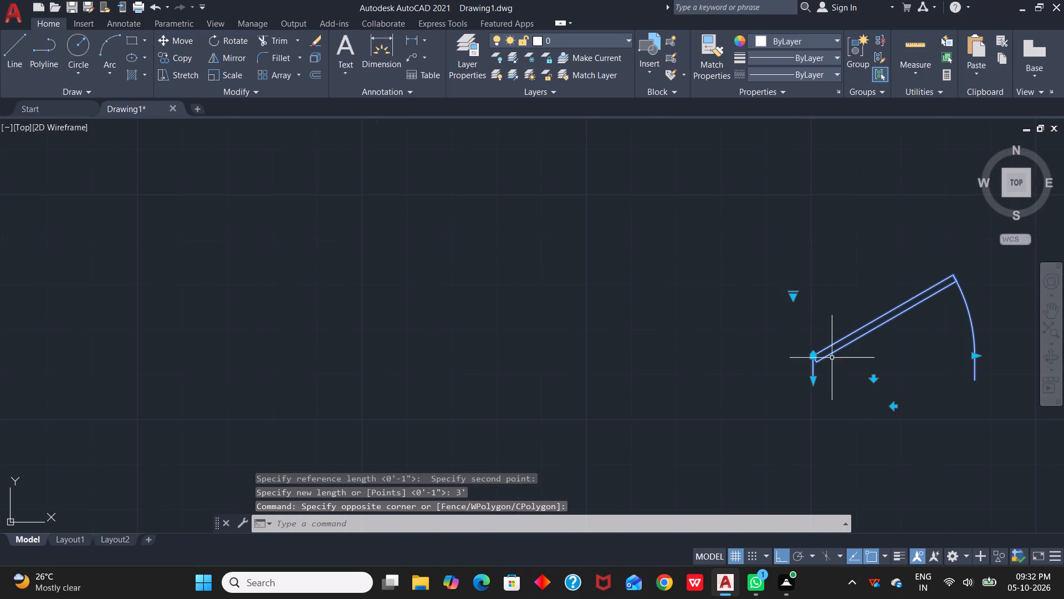
{"action": "left_click_drag", "start_coordinate": [812, 357], "coordinate": [928, 395]}
{"action": "scroll", "coordinate": [927, 393], "scroll_direction": "down", "scroll_amount": 3}
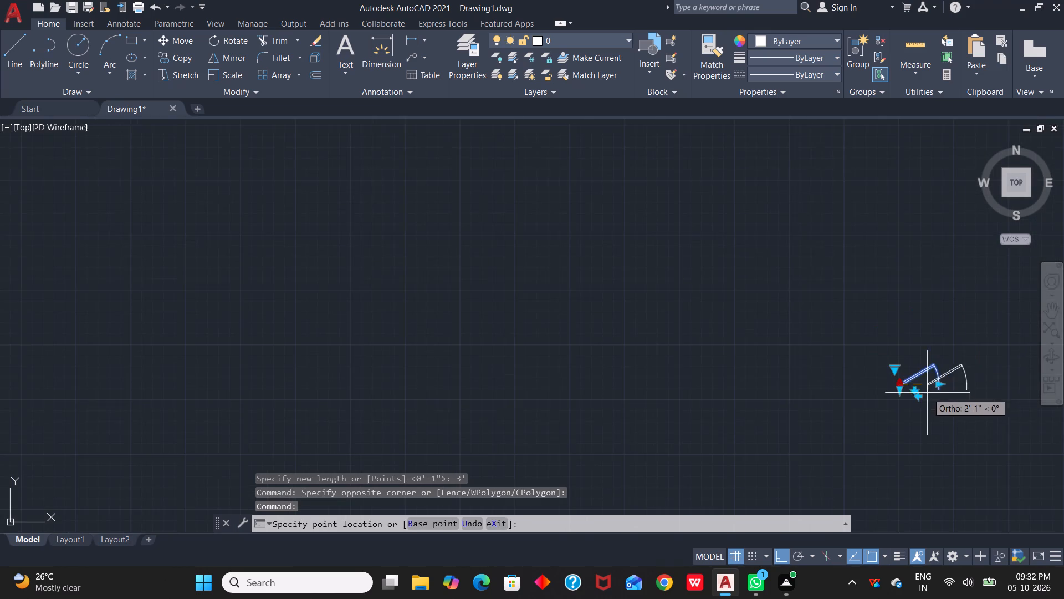
{"action": "middle_click_drag", "start_coordinate": [927, 393], "coordinate": [617, 392]}
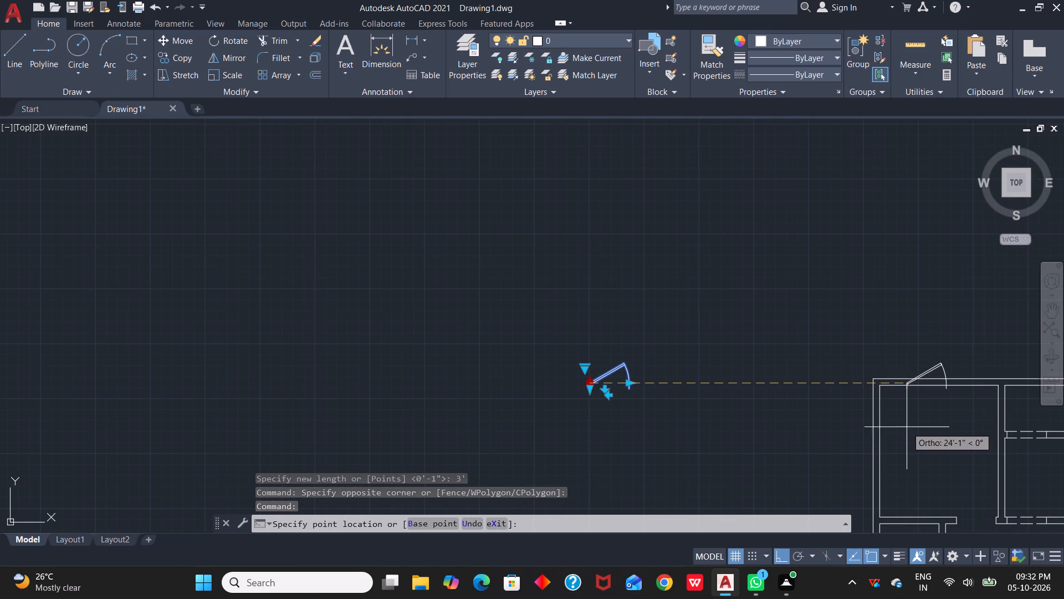
{"action": "left_click", "coordinate": [815, 392]}
{"action": "key", "text": "Escape"}
Copy the 3' door from its hinge-side base point, with Ortho off, to the south corner of the northwest room opening's west jamb.
{"action": "scroll", "coordinate": [915, 419], "scroll_direction": "down", "scroll_amount": 2}
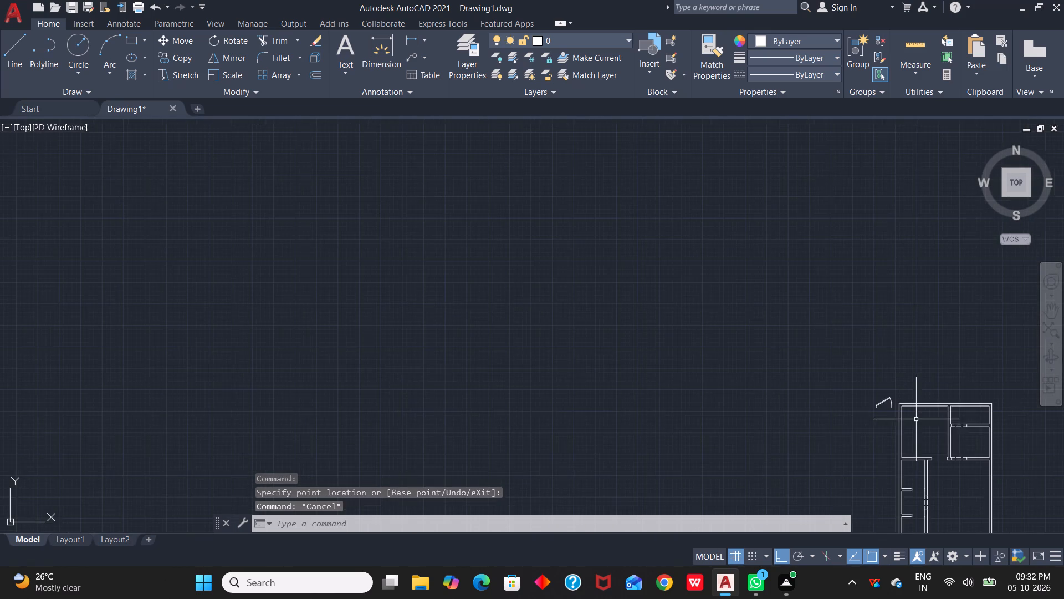
{"action": "middle_click_drag", "start_coordinate": [918, 424], "coordinate": [915, 321]}
{"action": "scroll", "coordinate": [899, 307], "scroll_direction": "up", "scroll_amount": 3}
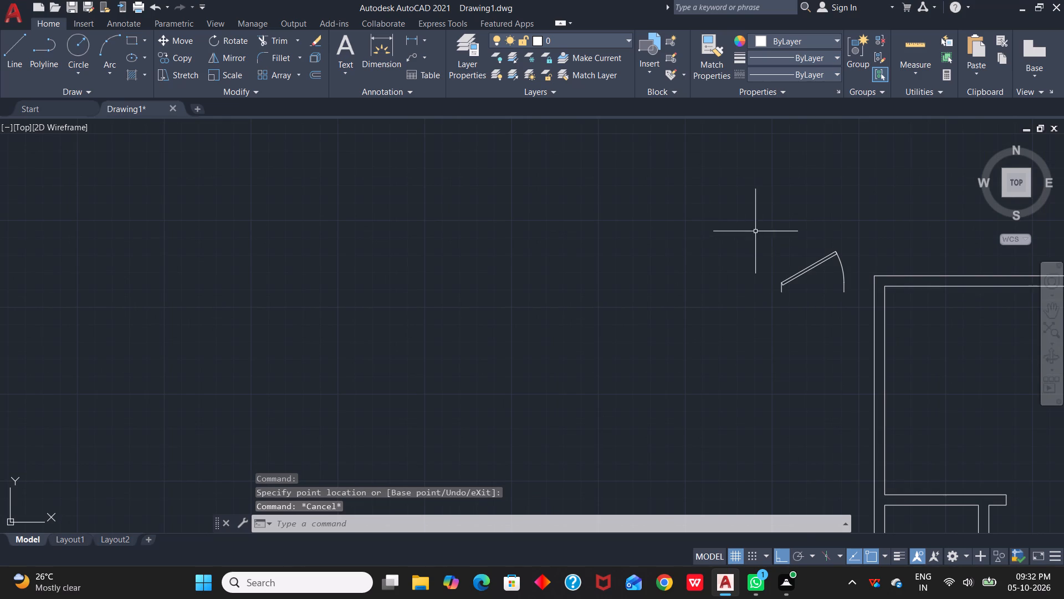
{"action": "left_click_drag", "start_coordinate": [755, 231], "coordinate": [776, 245]}
{"action": "left_click", "coordinate": [874, 328]}
{"action": "key", "text": "c"}
{"action": "type", "text": "o"}
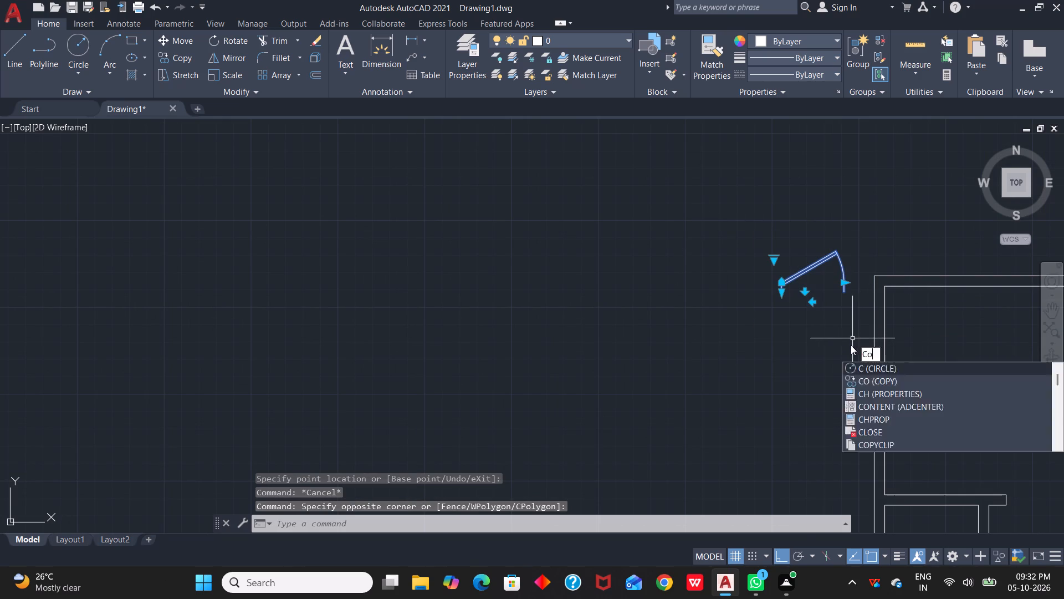
{"action": "key", "text": "space"}
{"action": "scroll", "coordinate": [777, 307], "scroll_direction": "up", "scroll_amount": 4}
{"action": "left_click", "coordinate": [777, 211]}
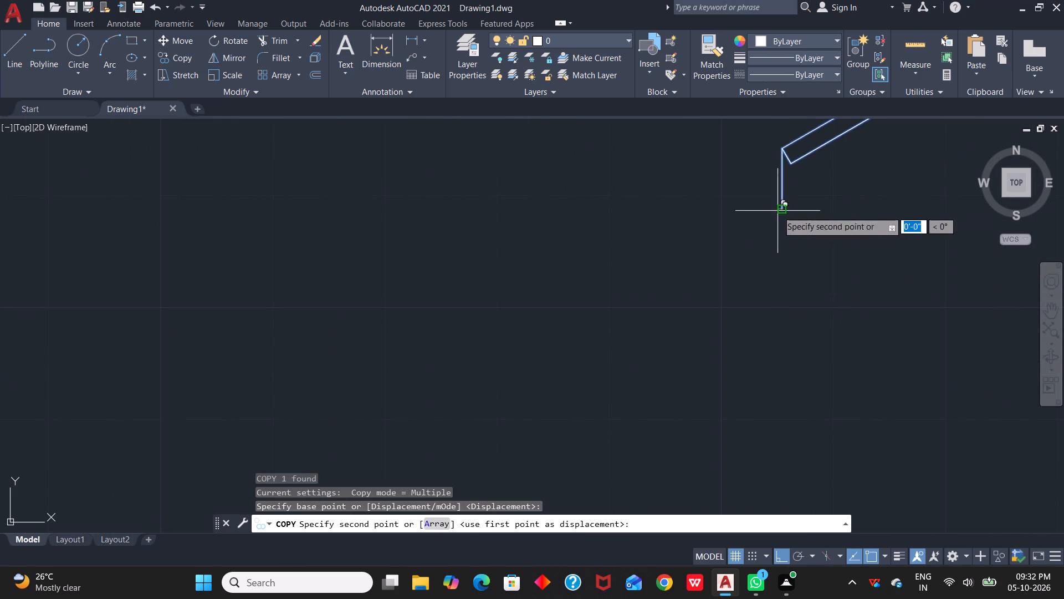
{"action": "scroll", "coordinate": [855, 362], "scroll_direction": "down", "scroll_amount": 3}
{"action": "middle_click_drag", "start_coordinate": [917, 390], "coordinate": [511, 308]}
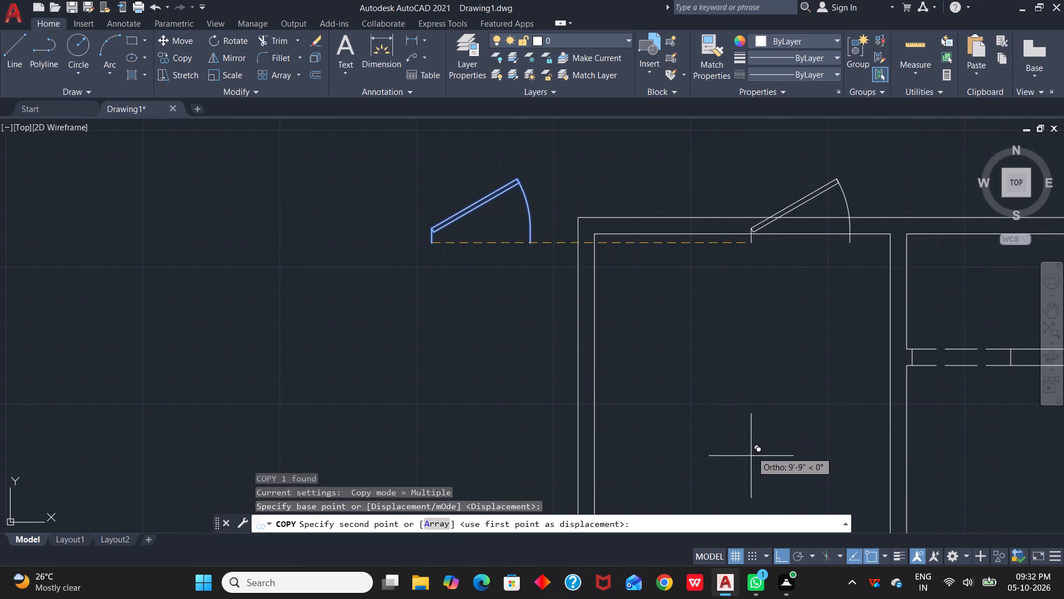
{"action": "key", "text": "F8"}
{"action": "scroll", "coordinate": [751, 446], "scroll_direction": "down", "scroll_amount": 3}
{"action": "middle_click_drag", "start_coordinate": [786, 458], "coordinate": [786, 458]}
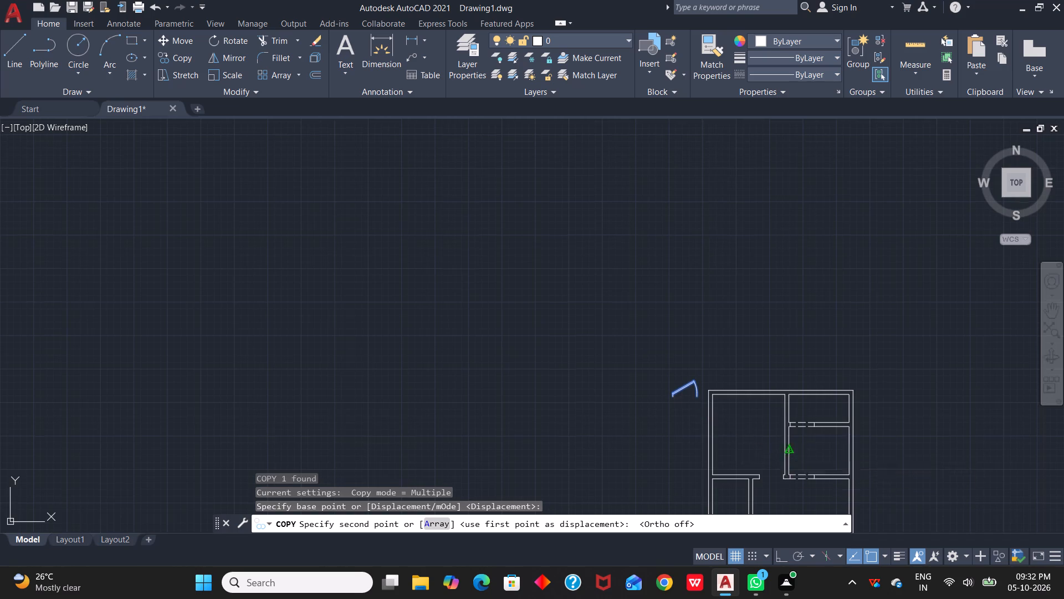
{"action": "middle_click_drag", "start_coordinate": [786, 458], "coordinate": [809, 318]}
{"action": "scroll", "coordinate": [782, 350], "scroll_direction": "up", "scroll_amount": 4}
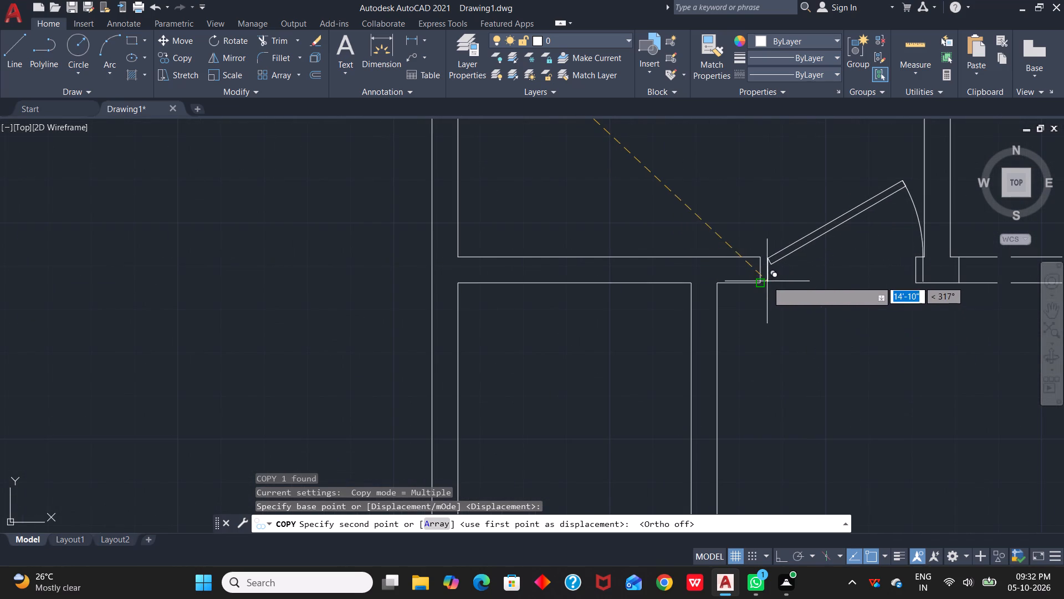
{"action": "left_click", "coordinate": [760, 282]}
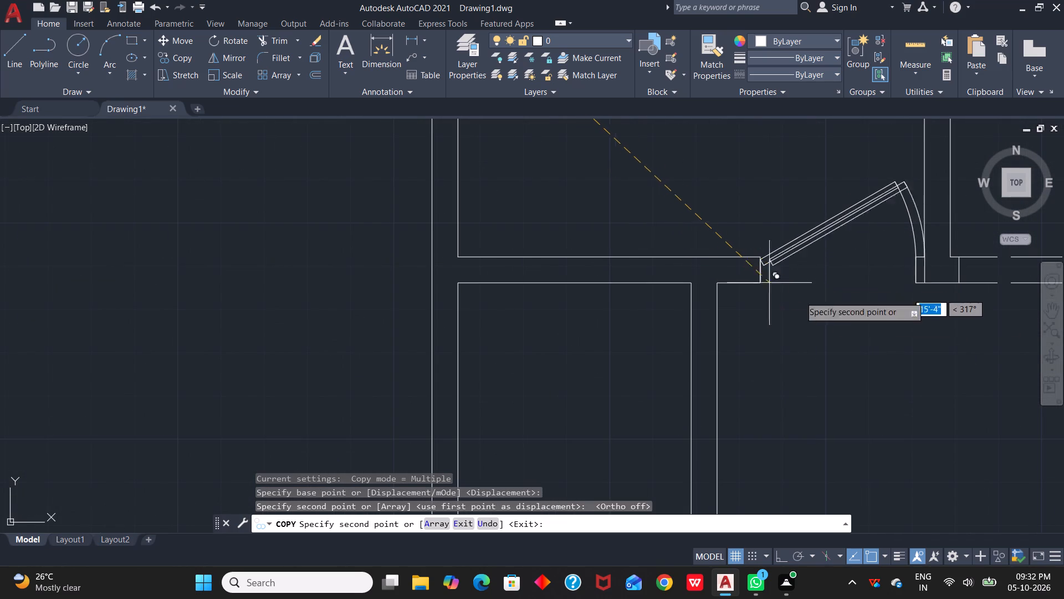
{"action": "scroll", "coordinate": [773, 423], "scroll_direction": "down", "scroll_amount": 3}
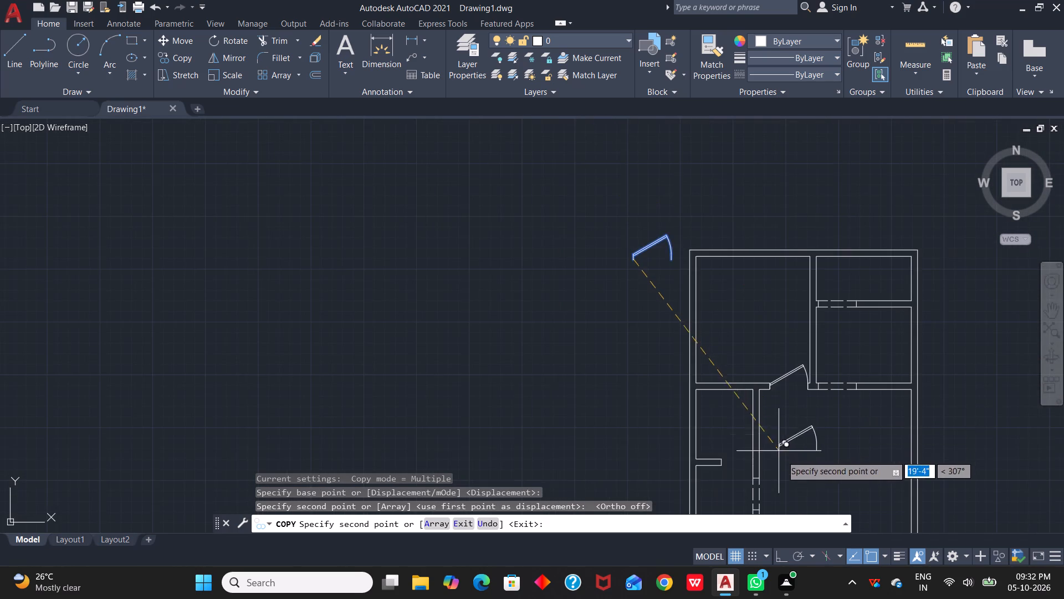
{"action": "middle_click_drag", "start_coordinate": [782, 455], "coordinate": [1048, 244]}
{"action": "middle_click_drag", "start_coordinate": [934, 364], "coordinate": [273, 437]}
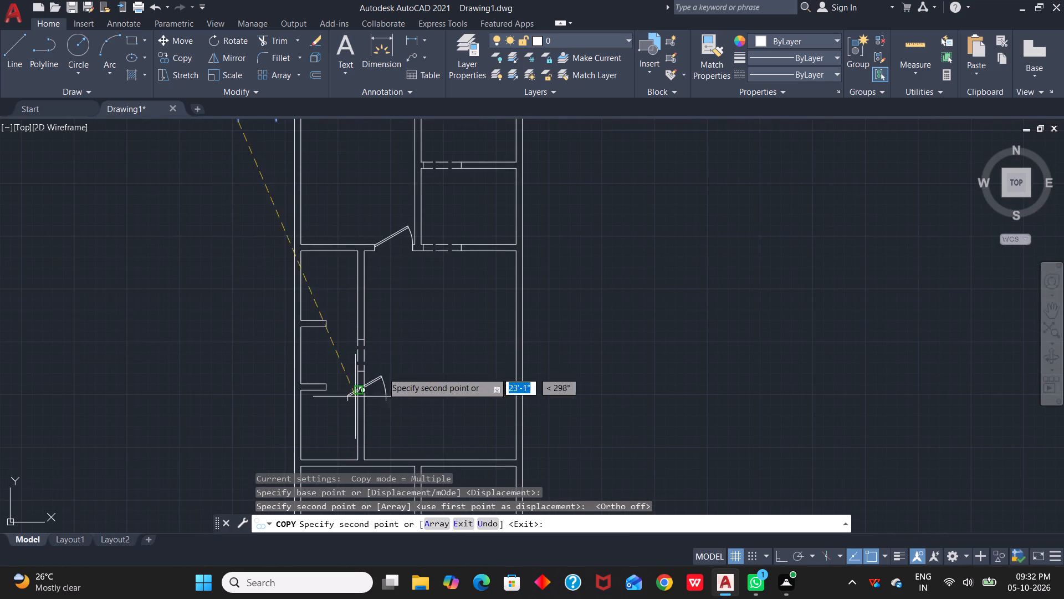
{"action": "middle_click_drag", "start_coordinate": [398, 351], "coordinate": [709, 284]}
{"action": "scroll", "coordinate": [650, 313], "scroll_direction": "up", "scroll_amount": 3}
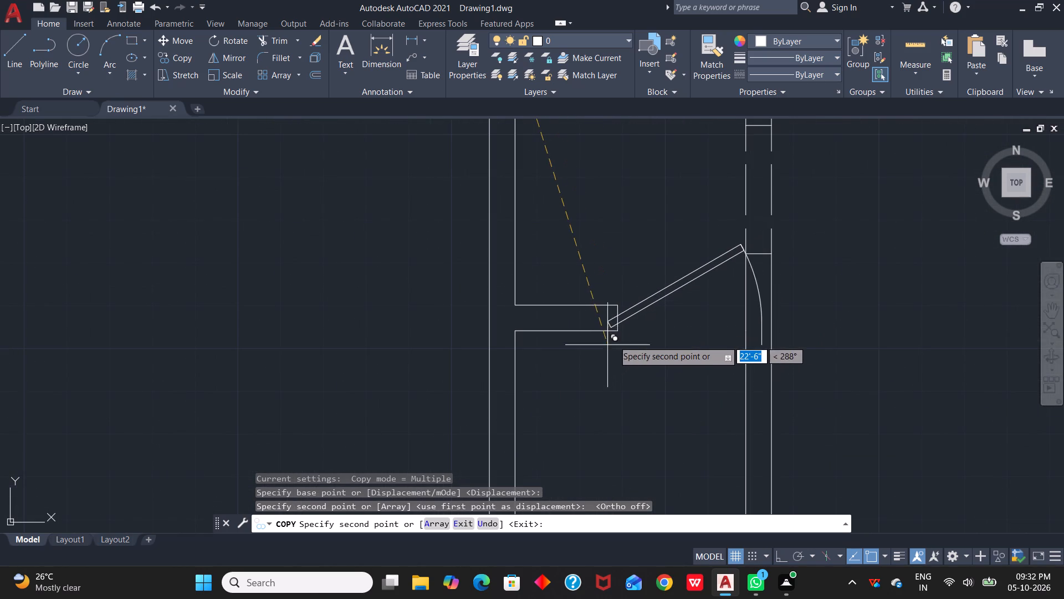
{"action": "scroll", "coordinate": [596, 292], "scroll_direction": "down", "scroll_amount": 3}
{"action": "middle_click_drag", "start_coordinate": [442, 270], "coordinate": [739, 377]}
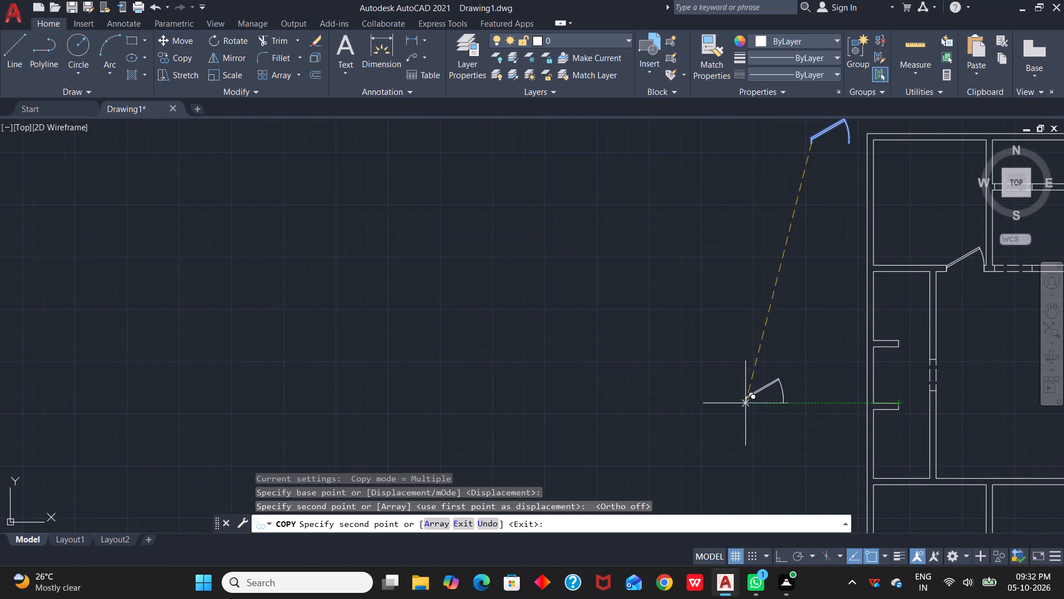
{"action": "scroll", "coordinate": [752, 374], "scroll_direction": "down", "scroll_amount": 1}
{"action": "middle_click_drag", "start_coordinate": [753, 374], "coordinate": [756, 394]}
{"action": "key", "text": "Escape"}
Scale the original door block outside the northwest corner by reference, from its hinge-side base point, to a new length of 2.5'.
{"action": "middle_click_drag", "start_coordinate": [720, 306], "coordinate": [719, 387]}
{"action": "scroll", "coordinate": [719, 387], "scroll_direction": "down", "scroll_amount": 1}
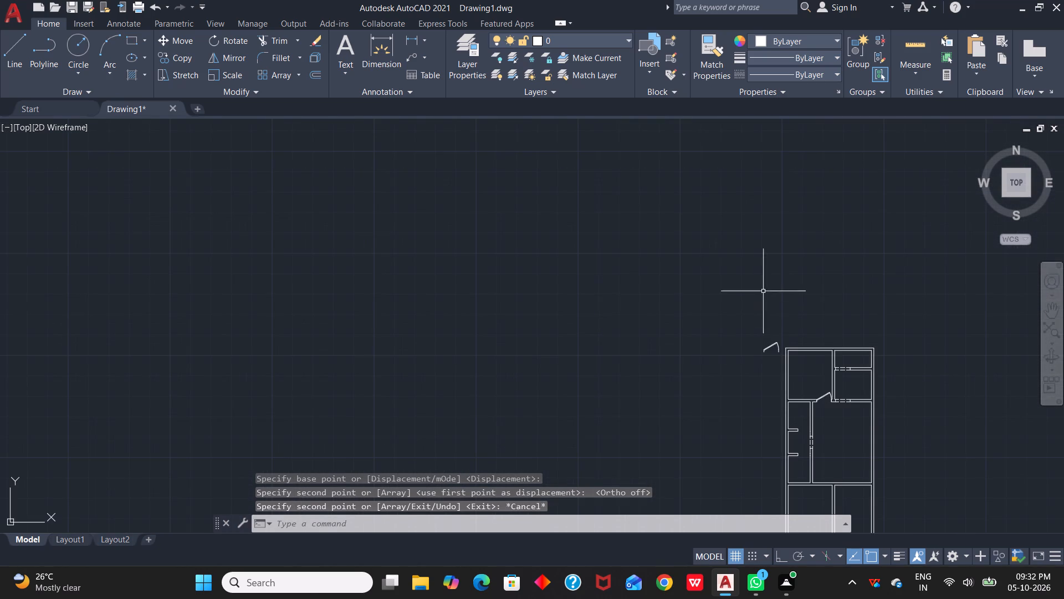
{"action": "left_click_drag", "start_coordinate": [732, 308], "coordinate": [745, 325]}
{"action": "left_click", "coordinate": [781, 377]}
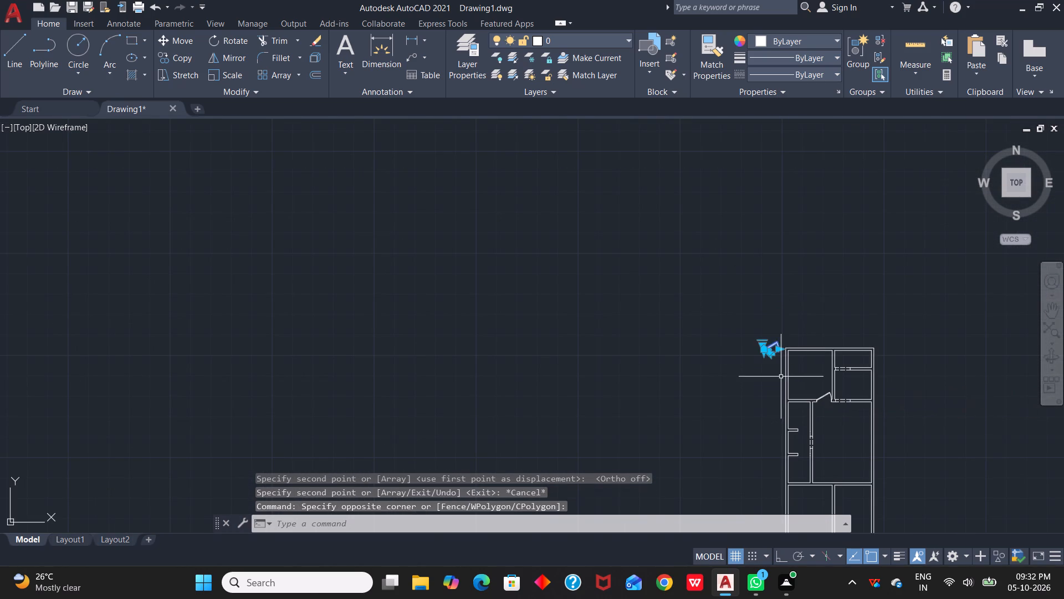
{"action": "key", "text": "s"}
{"action": "key", "text": "c"}
{"action": "key", "text": "space"}
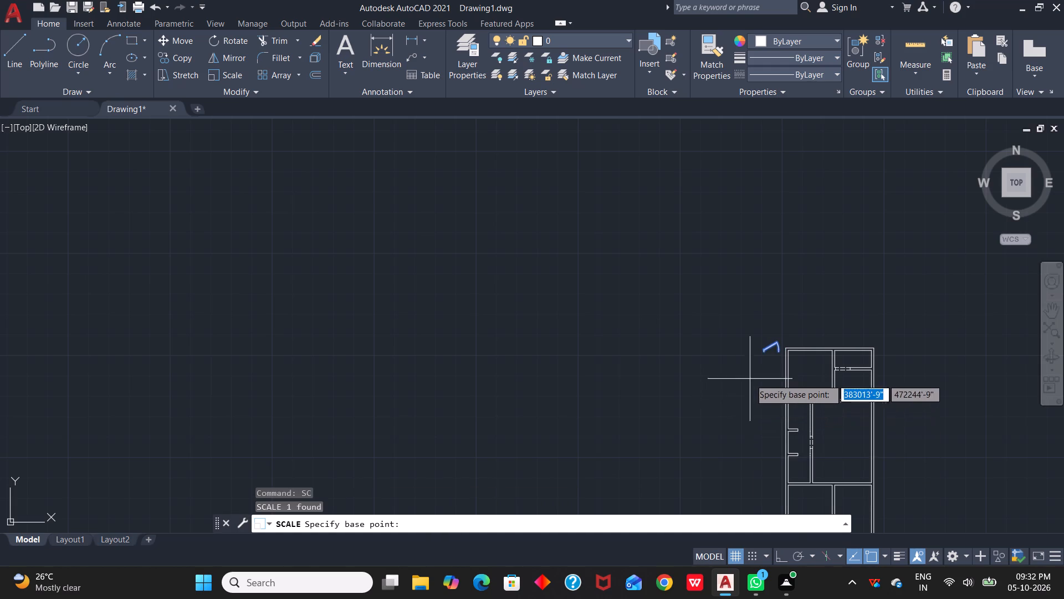
{"action": "scroll", "coordinate": [760, 363], "scroll_direction": "up", "scroll_amount": 4}
{"action": "left_click", "coordinate": [760, 302]}
{"action": "type", "text": "r"}
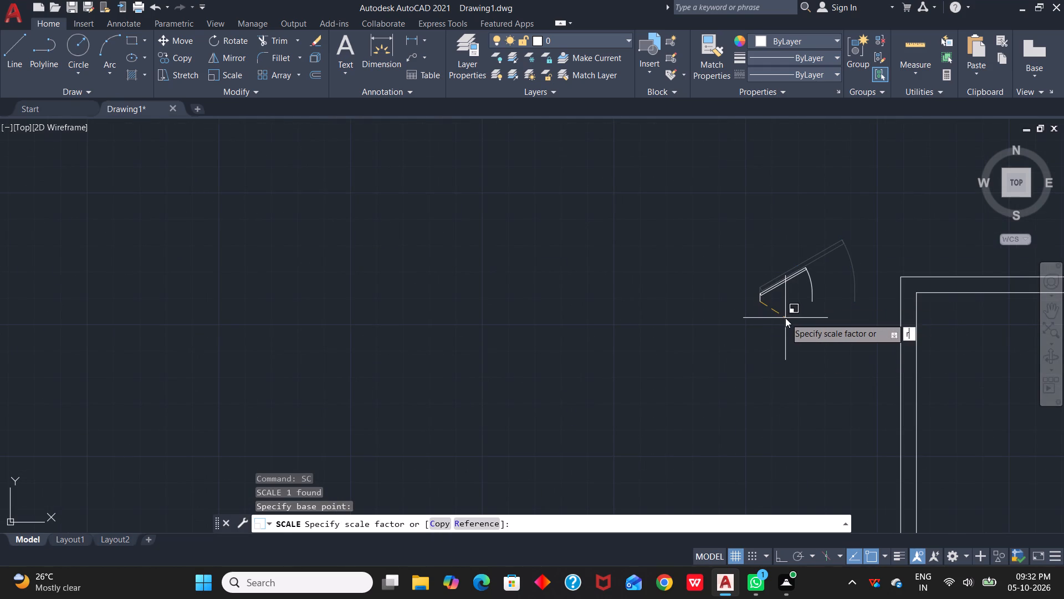
{"action": "key", "text": "space"}
{"action": "left_click", "coordinate": [764, 303]}
{"action": "left_click", "coordinate": [857, 301]}
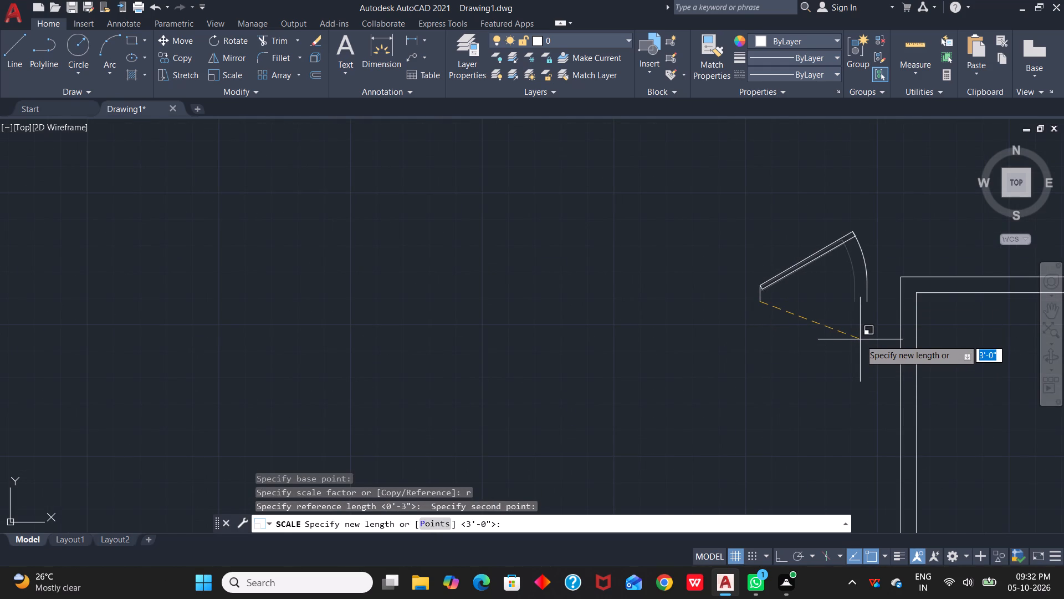
{"action": "type", "text": "2.5'"}
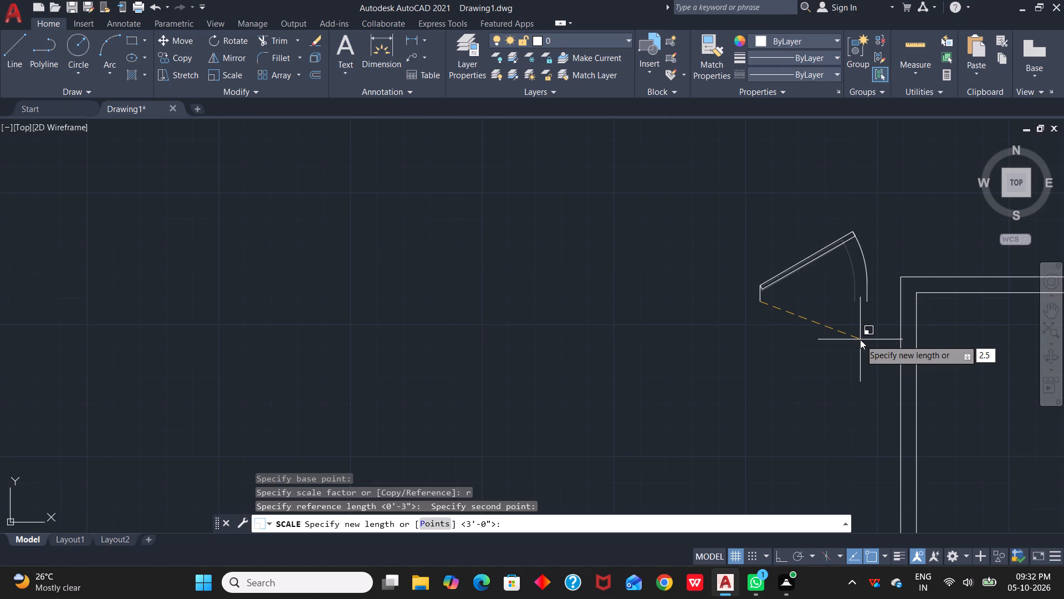
{"action": "key", "text": "space"}
Copy the 2.5' door from its hinge-side base point to the south corner of the northern wall stub in the west rooms.
{"action": "left_click_drag", "start_coordinate": [716, 235], "coordinate": [805, 246]}
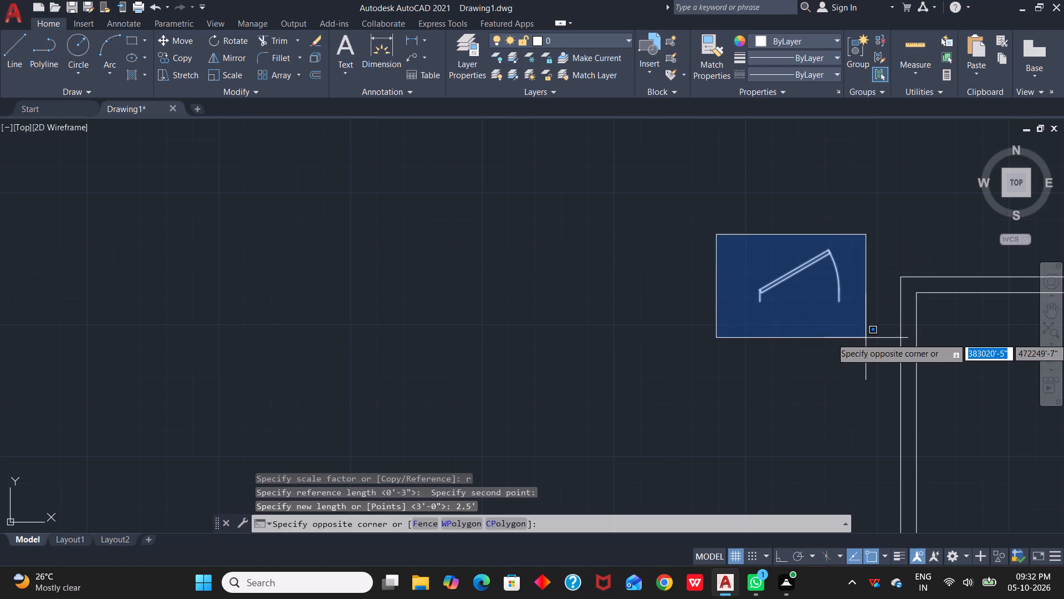
{"action": "left_click", "coordinate": [866, 338]}
{"action": "type", "text": "co"}
{"action": "key", "text": "space"}
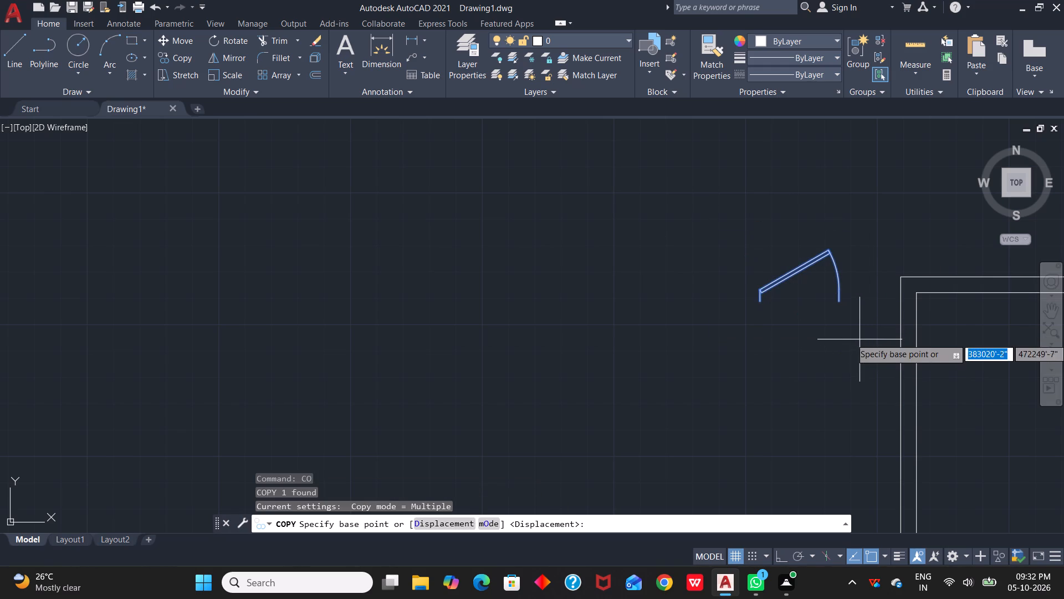
{"action": "left_click", "coordinate": [761, 303]}
{"action": "scroll", "coordinate": [791, 369], "scroll_direction": "down", "scroll_amount": 3}
{"action": "middle_click_drag", "start_coordinate": [858, 488], "coordinate": [861, 477]}
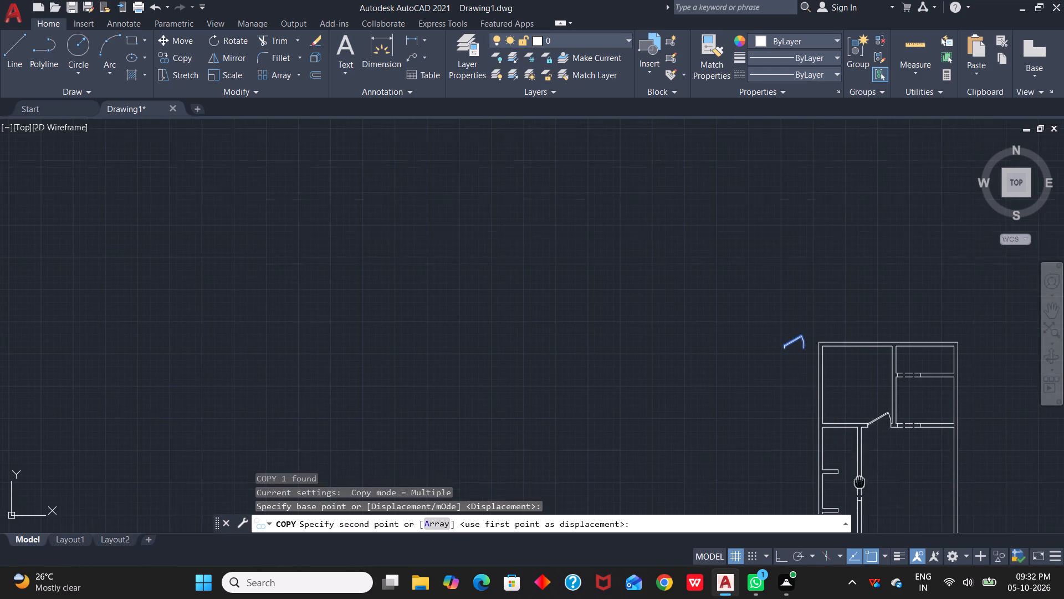
{"action": "middle_click_drag", "start_coordinate": [861, 477], "coordinate": [934, 343]}
{"action": "scroll", "coordinate": [931, 343], "scroll_direction": "up", "scroll_amount": 4}
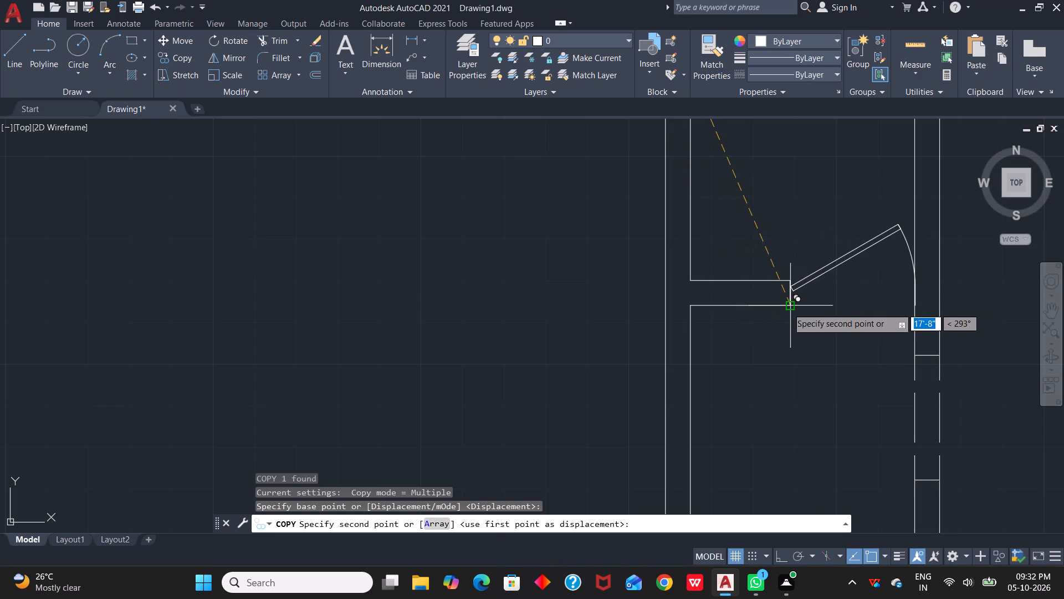
{"action": "left_click", "coordinate": [787, 308]}
Place a second copy of the 2.5' door at the south corner of the southern wall stub in the west rooms.
{"action": "scroll", "coordinate": [837, 444], "scroll_direction": "down", "scroll_amount": 1}
{"action": "middle_click_drag", "start_coordinate": [808, 467], "coordinate": [837, 278]}
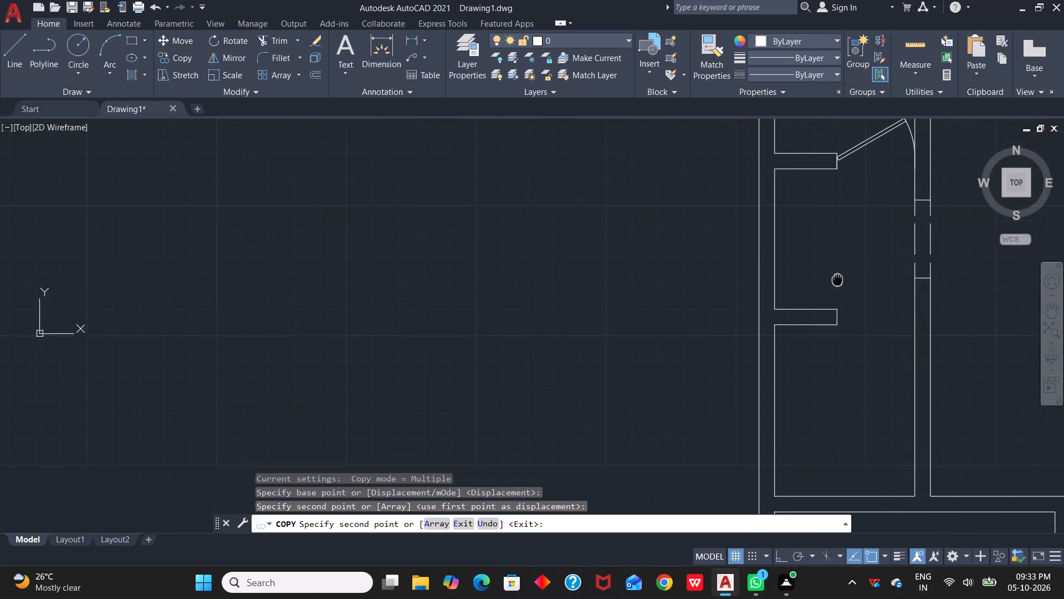
{"action": "middle_click_drag", "start_coordinate": [837, 278], "coordinate": [837, 278]}
{"action": "scroll", "coordinate": [846, 354], "scroll_direction": "up", "scroll_amount": 2}
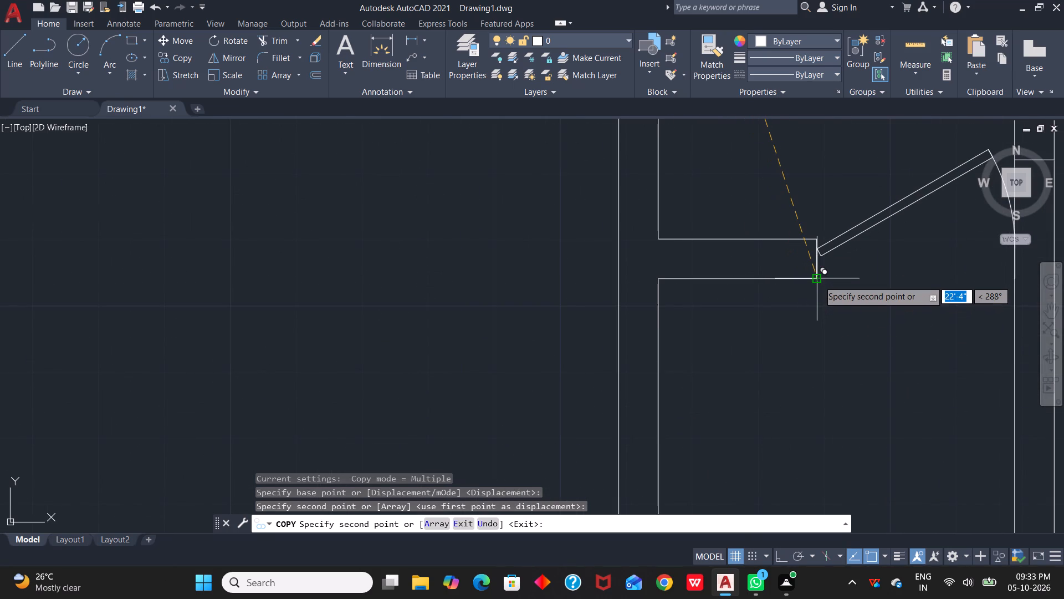
{"action": "left_click", "coordinate": [819, 281]}
{"action": "scroll", "coordinate": [819, 360], "scroll_direction": "down", "scroll_amount": 2}
{"action": "key", "text": "Escape"}
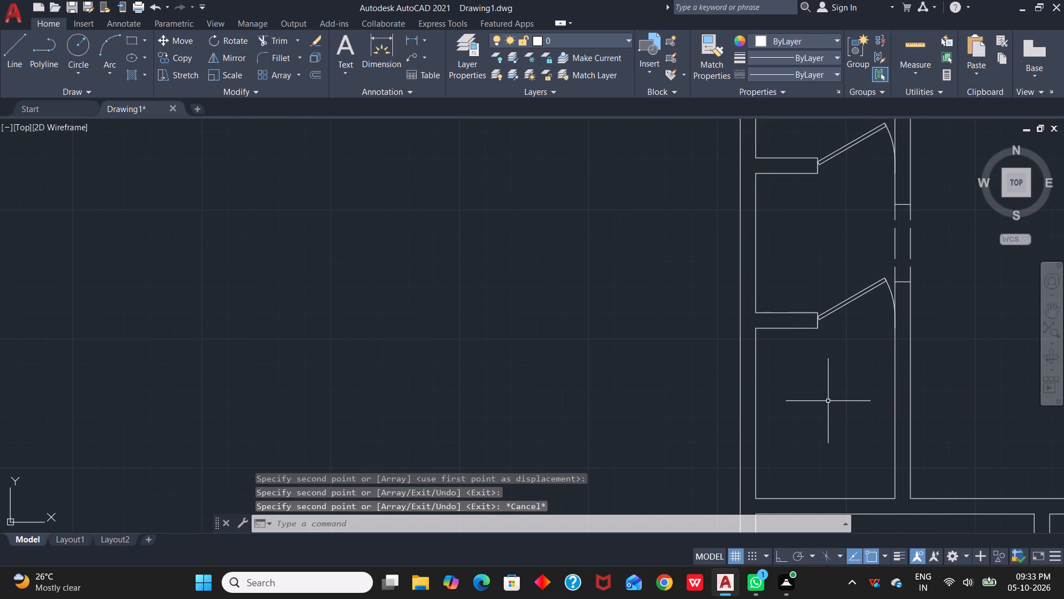
{"action": "scroll", "coordinate": [828, 401], "scroll_direction": "down", "scroll_amount": 1}
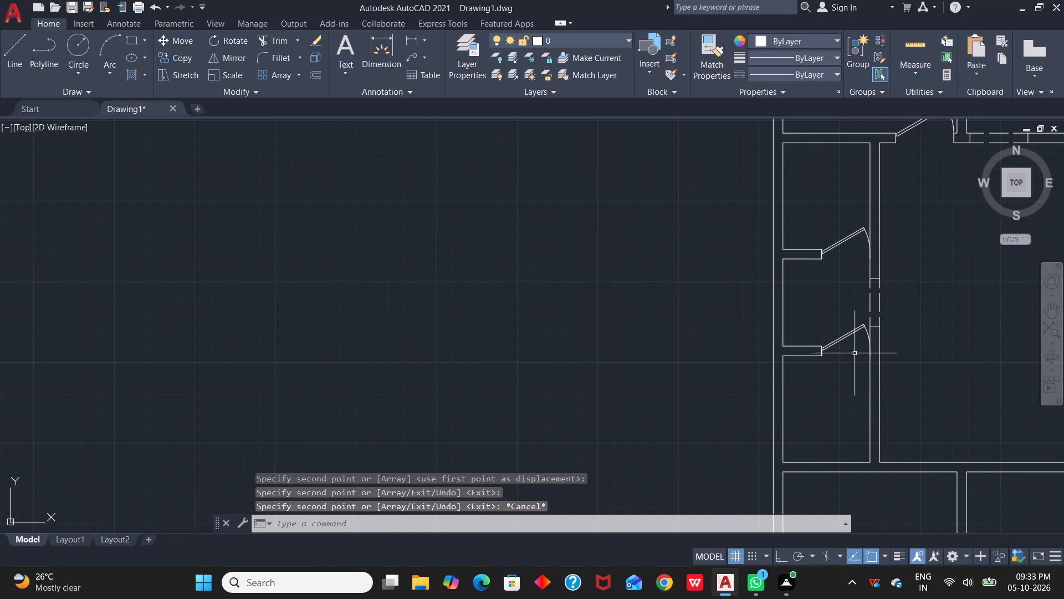
{"action": "key", "text": "Escape"}
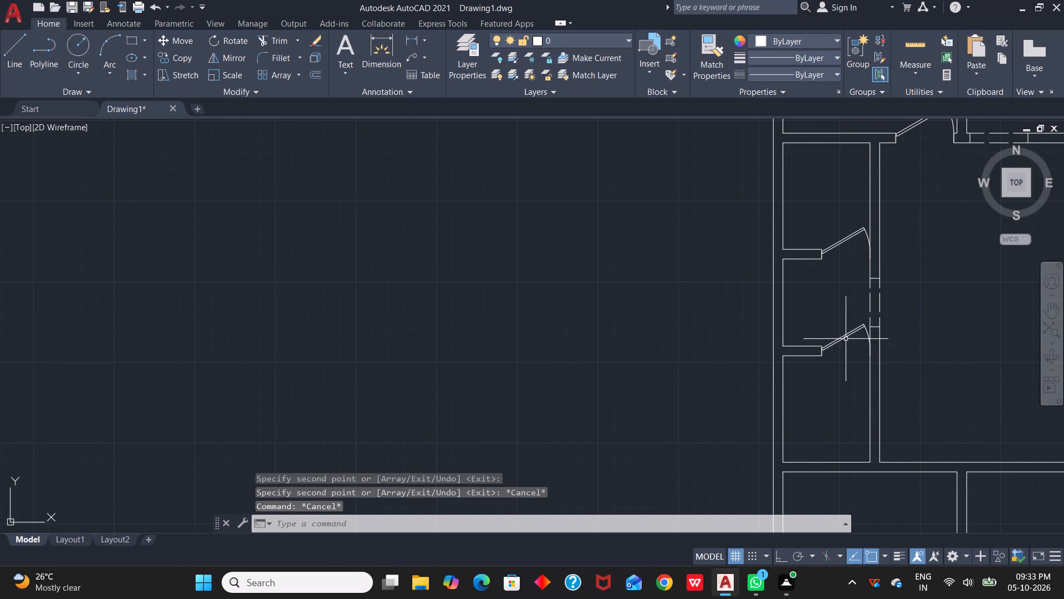
Flip both 2.5' doors so their hinges are on the east side, and flip the southern one to swing south.
{"action": "left_click", "coordinate": [844, 337]}
{"action": "left_click", "coordinate": [846, 363]}
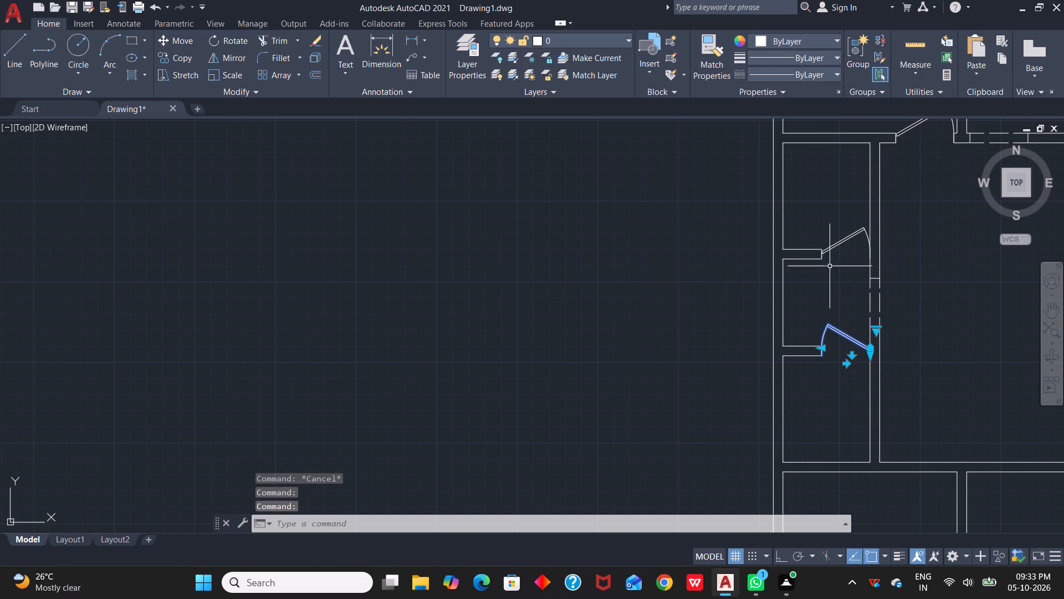
{"action": "left_click", "coordinate": [852, 357]}
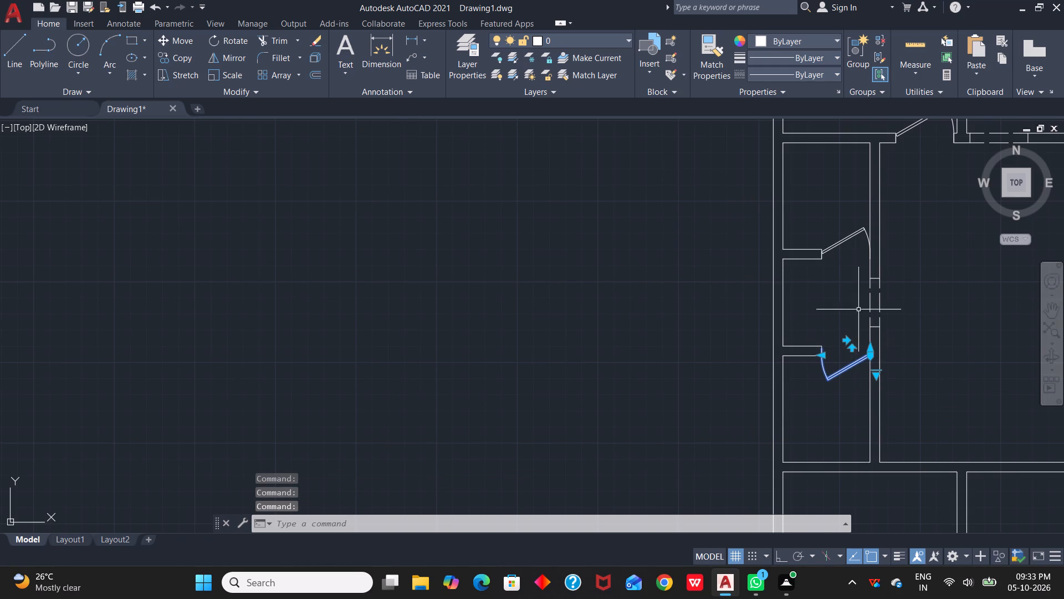
{"action": "left_click", "coordinate": [843, 242]}
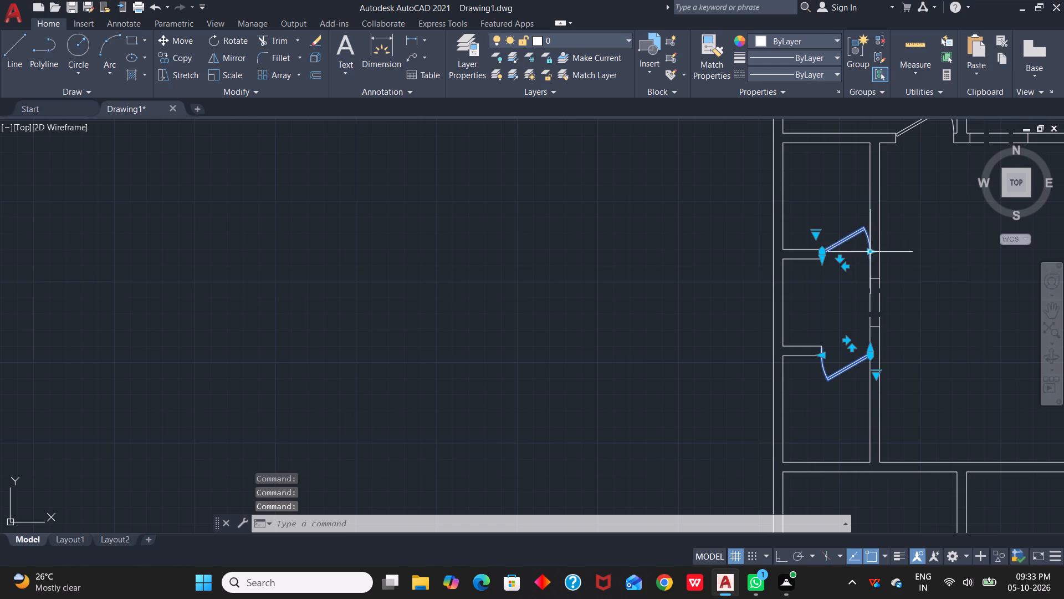
{"action": "left_click", "coordinate": [846, 267]}
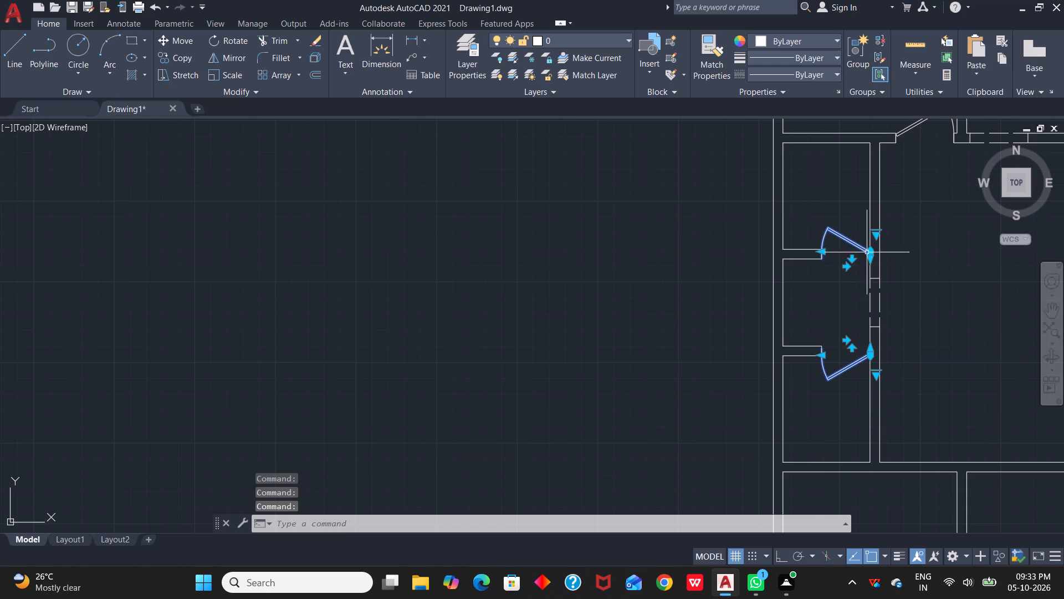
Set both 2.5' doors in the west rooms to Open 90º, the northern one first.
{"action": "left_click", "coordinate": [874, 234]}
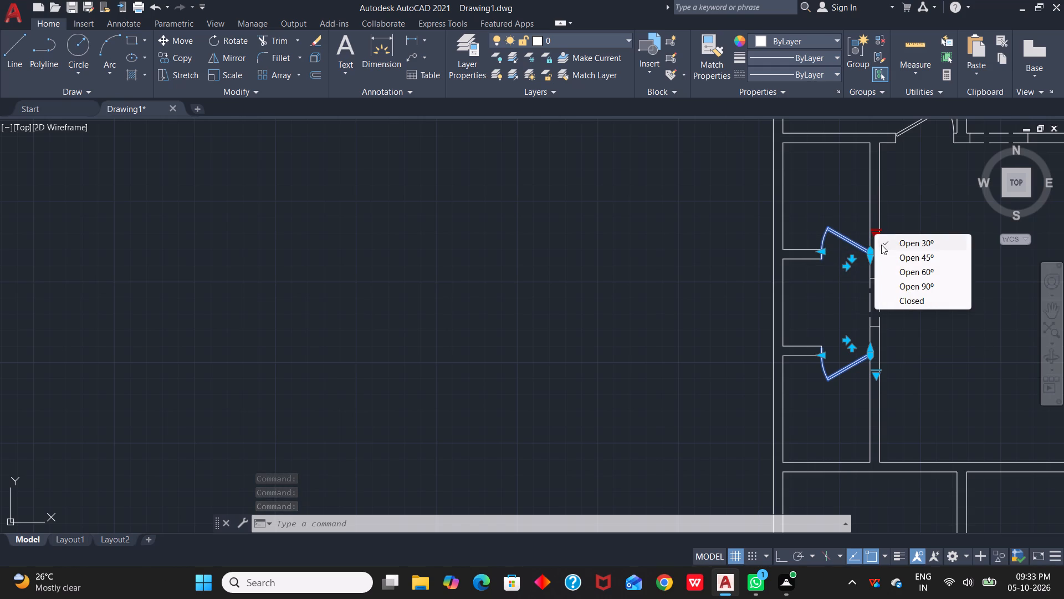
{"action": "left_click", "coordinate": [927, 288]}
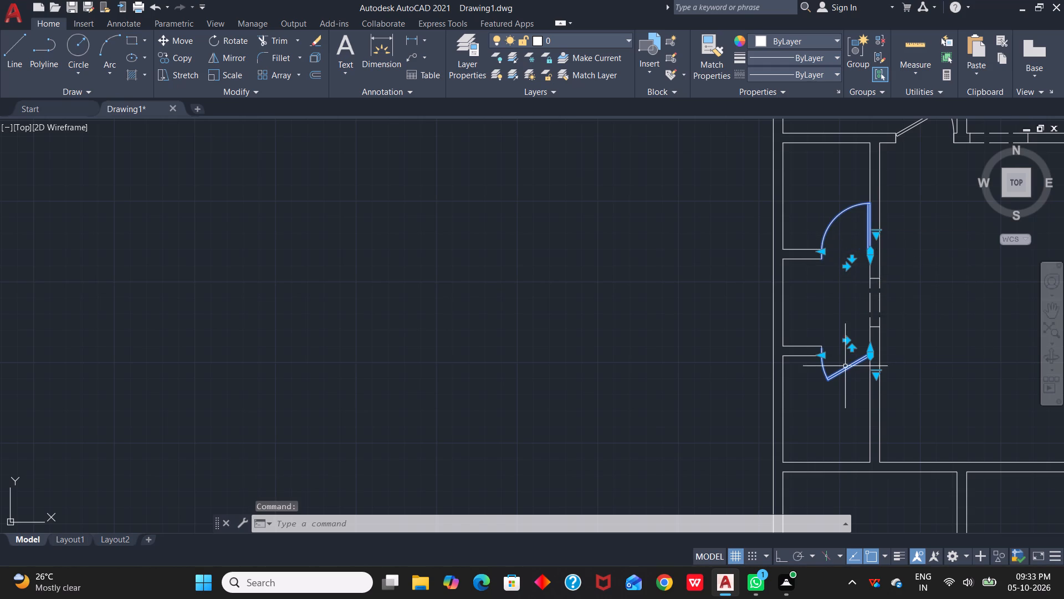
{"action": "left_click", "coordinate": [852, 366]}
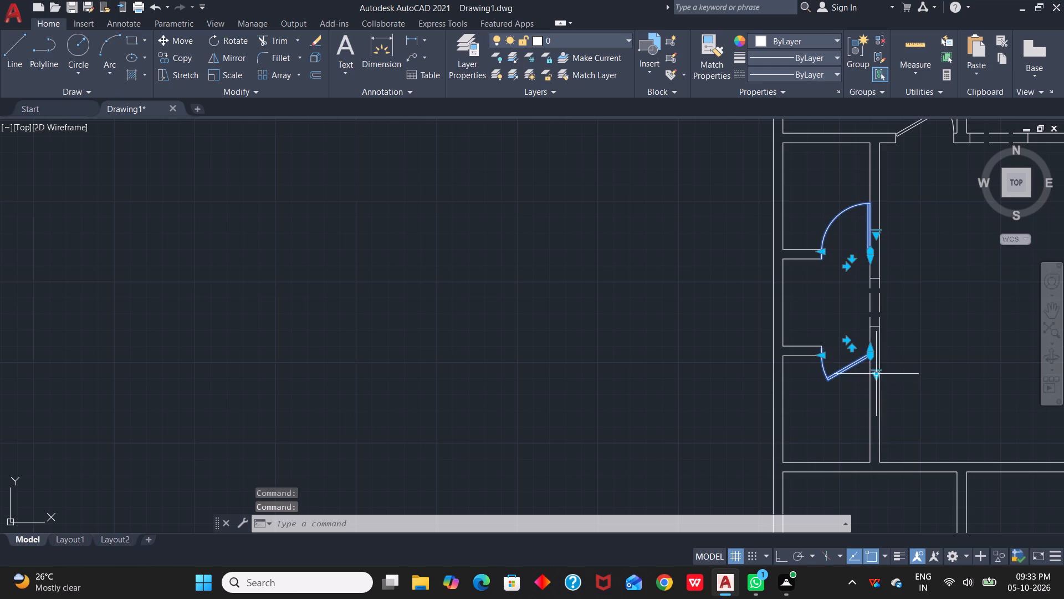
{"action": "left_click", "coordinate": [876, 377]}
{"action": "left_click", "coordinate": [923, 424]}
Flip the northwest room's 3' door so its hinge is on the east jamb, and set it to Open 90º.
{"action": "scroll", "coordinate": [953, 275], "scroll_direction": "down", "scroll_amount": 1}
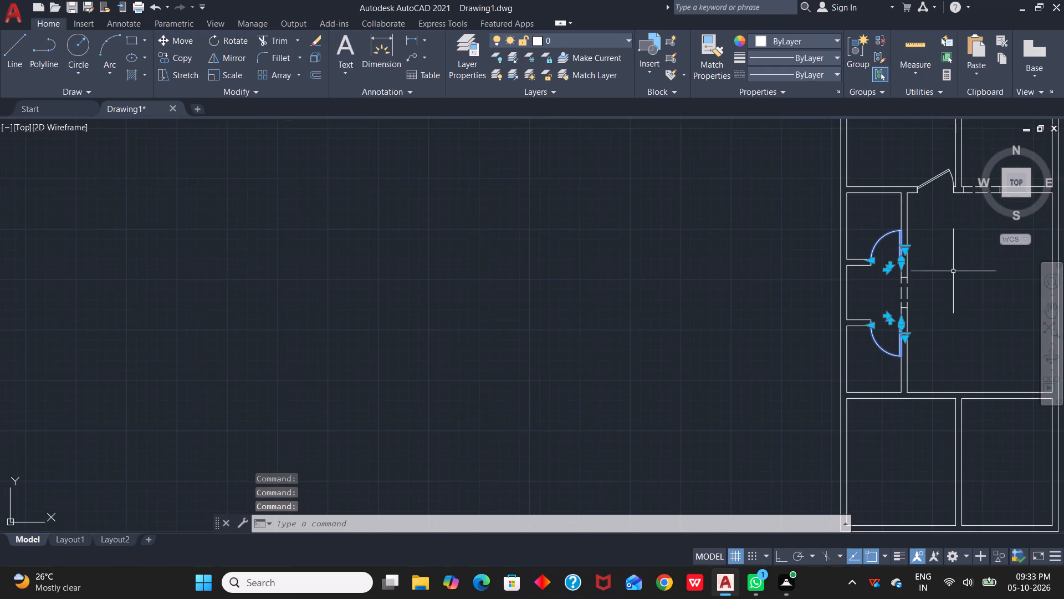
{"action": "middle_click_drag", "start_coordinate": [946, 246], "coordinate": [931, 364]}
{"action": "left_click", "coordinate": [921, 294]}
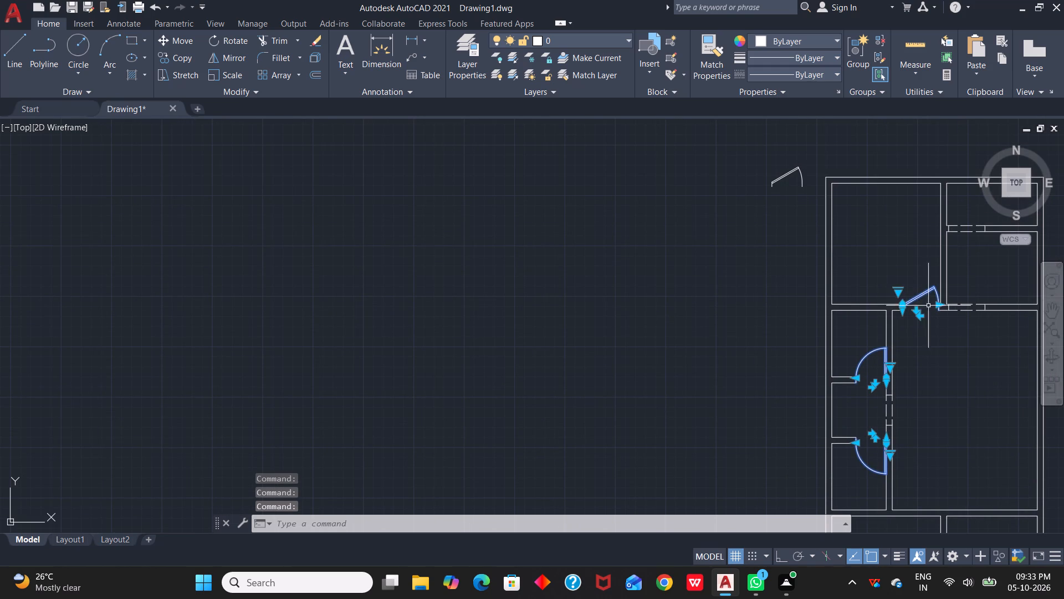
{"action": "left_click", "coordinate": [922, 317]}
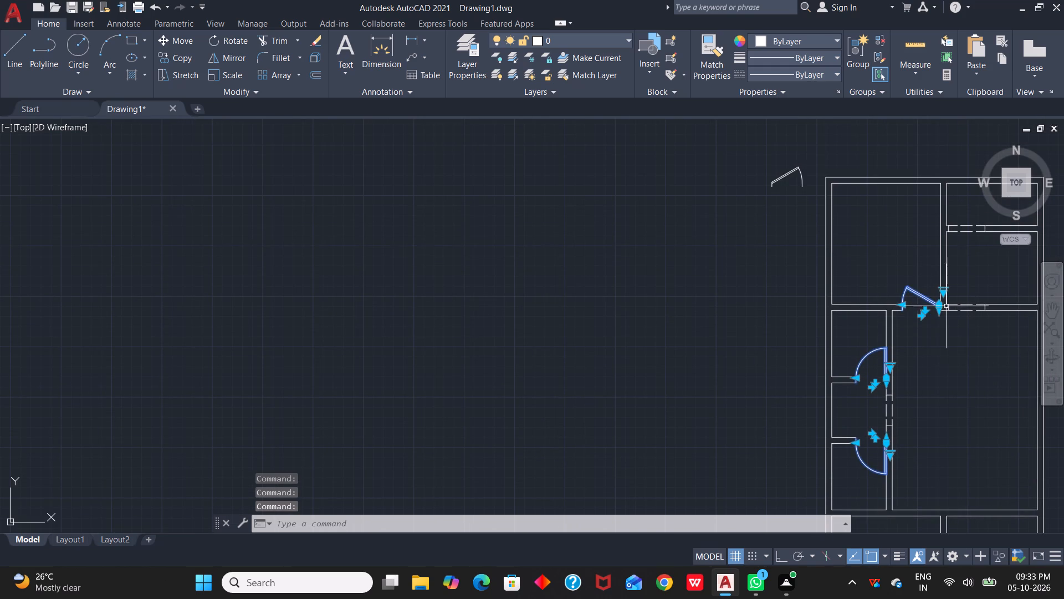
{"action": "left_click", "coordinate": [944, 296]}
{"action": "left_click", "coordinate": [944, 293]}
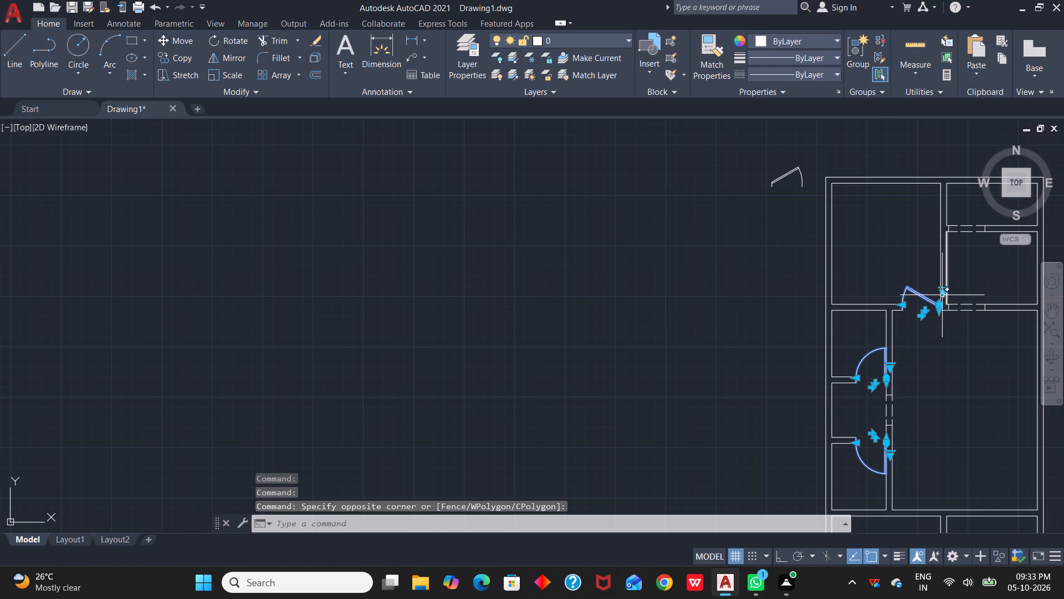
{"action": "left_click", "coordinate": [942, 294]}
{"action": "left_click", "coordinate": [968, 345]}
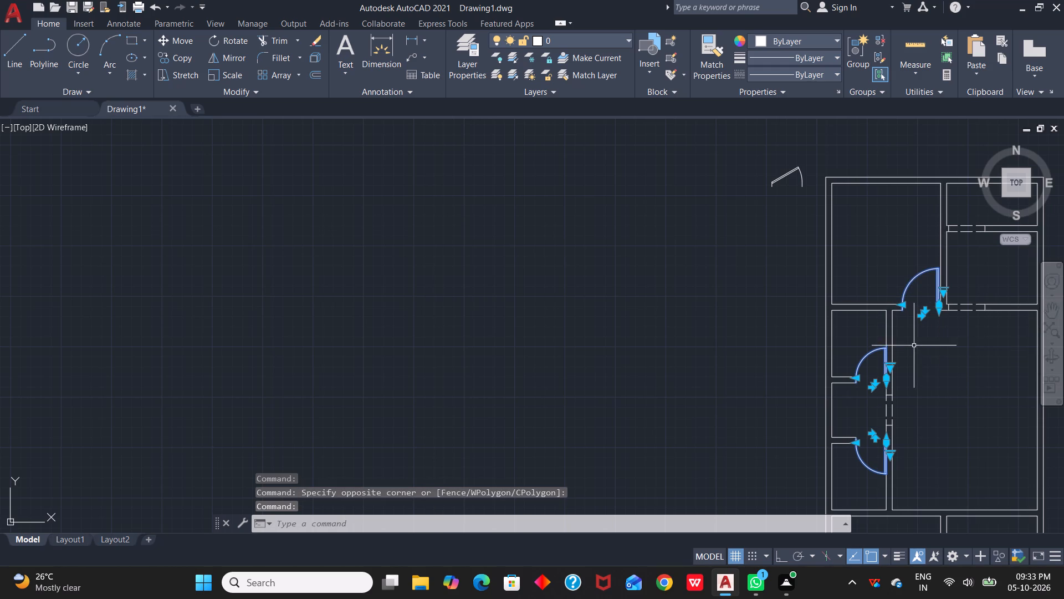
{"action": "key", "text": "Escape"}
{"action": "key", "text": "Escape"}
With Ortho on, draw a line from the southwest room's north wall 2" south, continuing about 4'-1" west to near the west wall.
{"action": "scroll", "coordinate": [925, 357], "scroll_direction": "down", "scroll_amount": 2}
{"action": "middle_click_drag", "start_coordinate": [945, 377], "coordinate": [905, 341]}
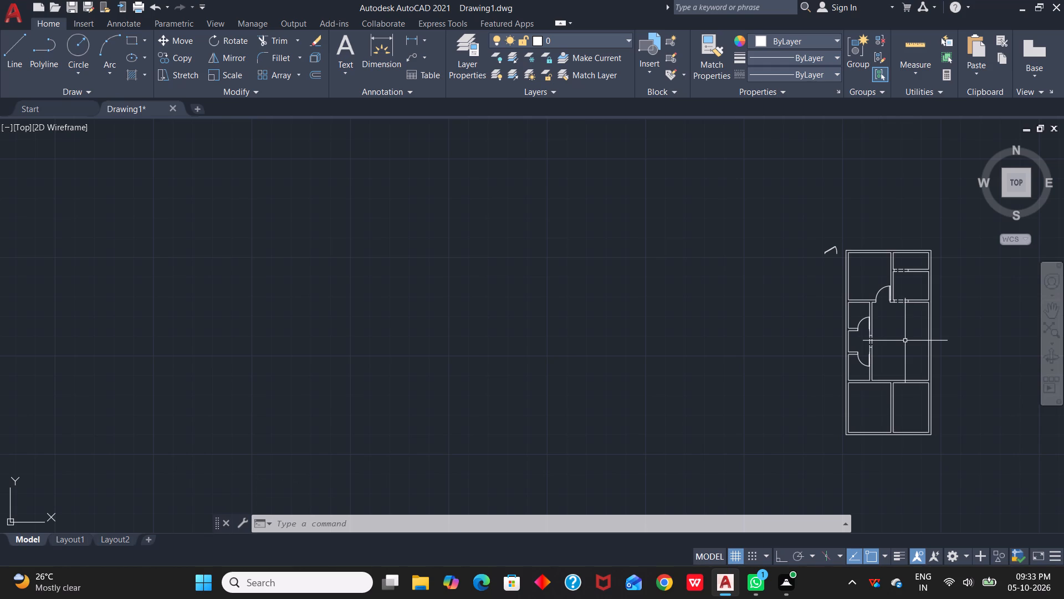
{"action": "scroll", "coordinate": [893, 422], "scroll_direction": "up", "scroll_amount": 2}
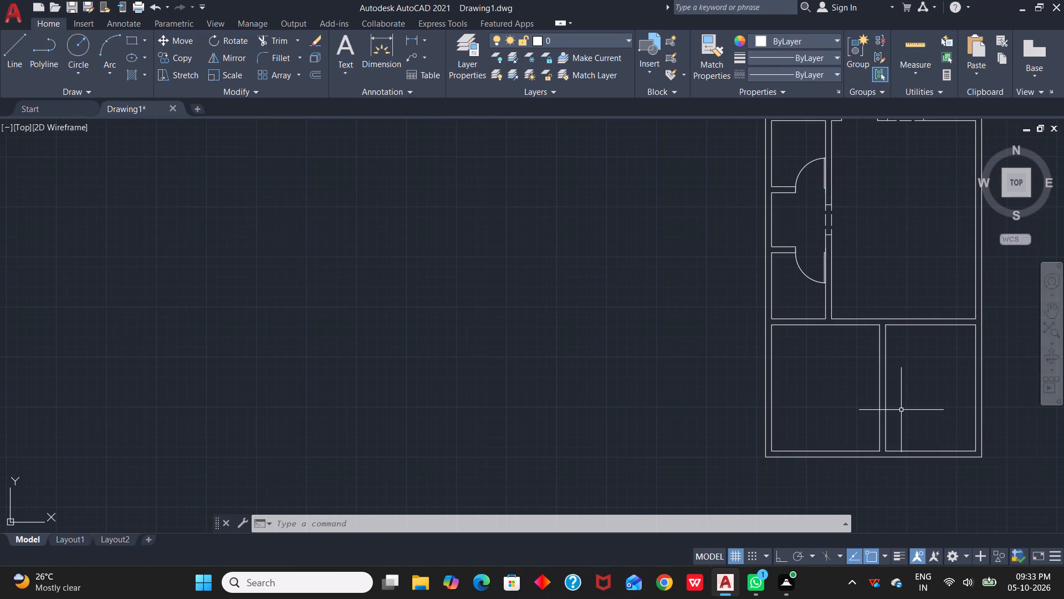
{"action": "middle_click_drag", "start_coordinate": [903, 409], "coordinate": [910, 383]}
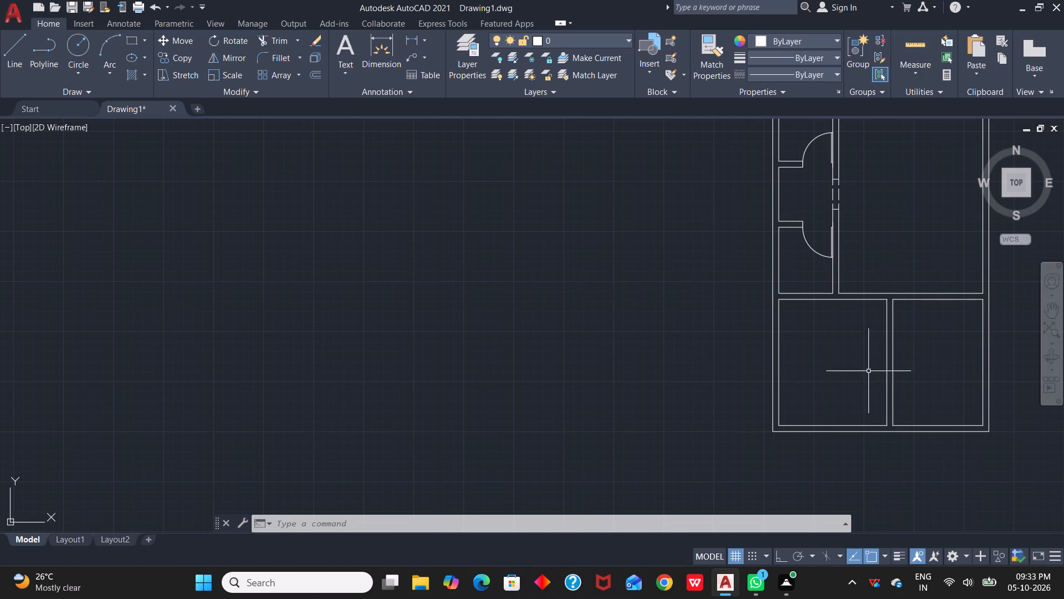
{"action": "scroll", "coordinate": [868, 370], "scroll_direction": "up", "scroll_amount": 1}
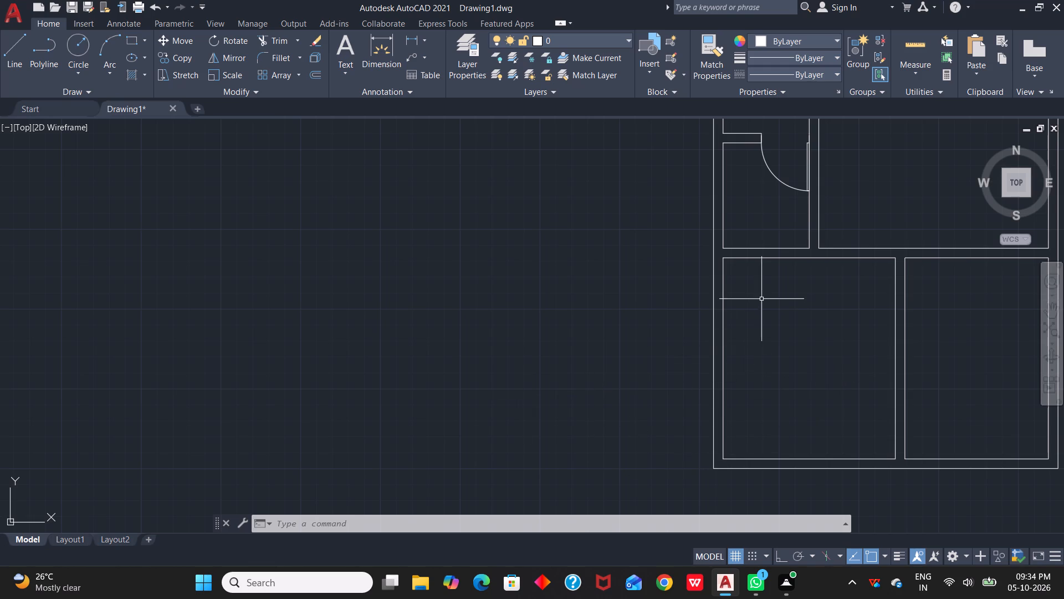
{"action": "scroll", "coordinate": [818, 307], "scroll_direction": "up", "scroll_amount": 3}
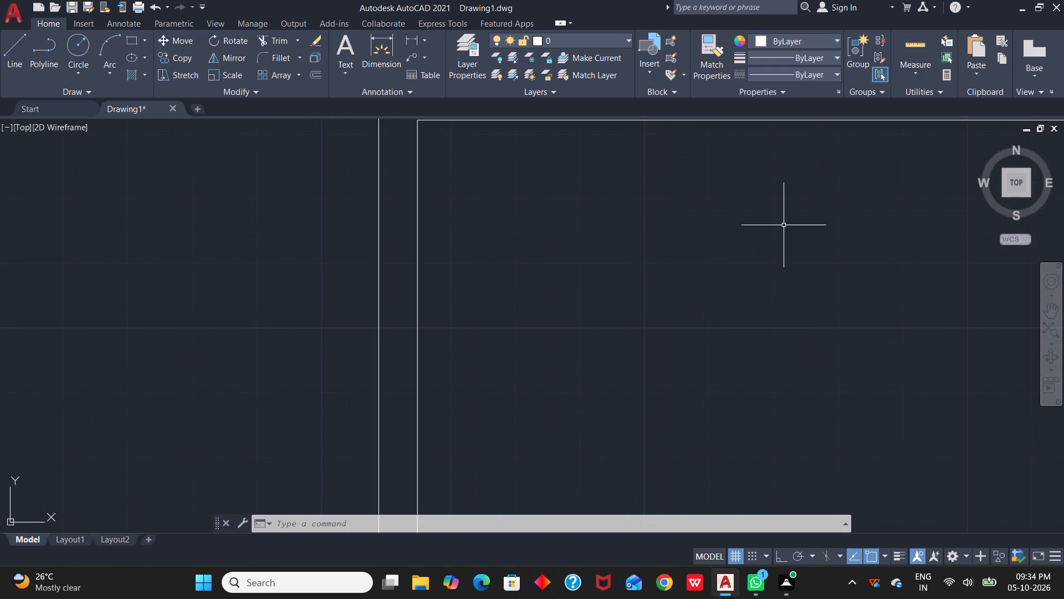
{"action": "middle_click_drag", "start_coordinate": [783, 224], "coordinate": [817, 343]}
{"action": "key", "text": "l"}
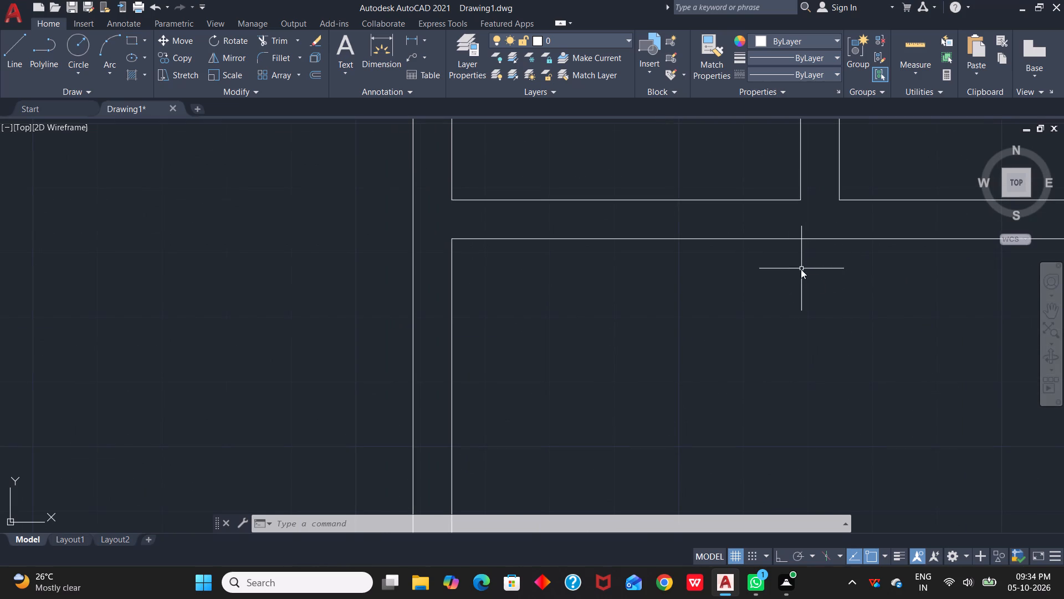
{"action": "key", "text": "space"}
{"action": "left_click", "coordinate": [786, 242]}
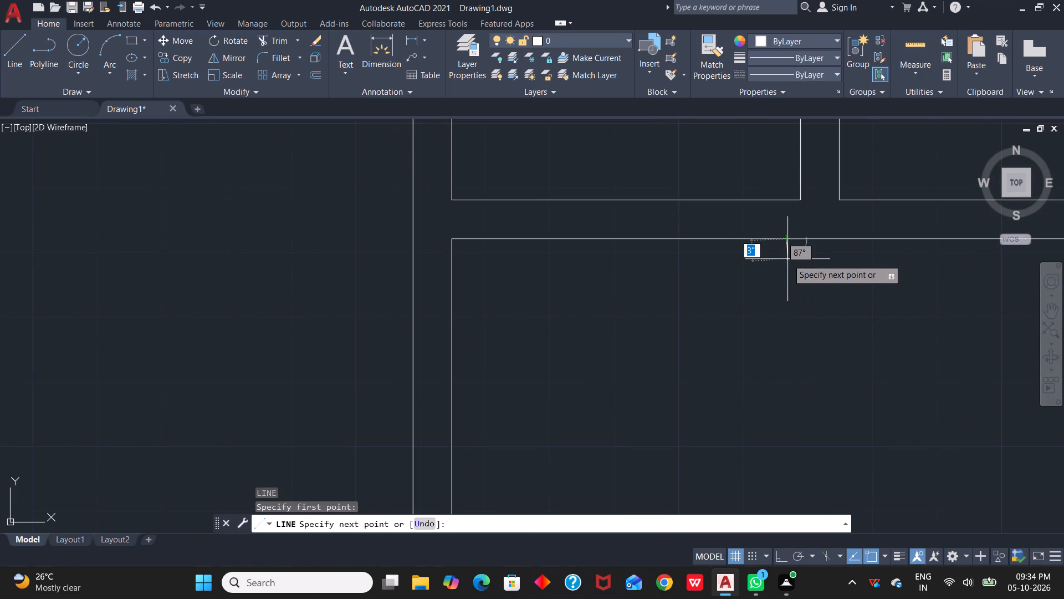
{"action": "key", "text": "F8"}
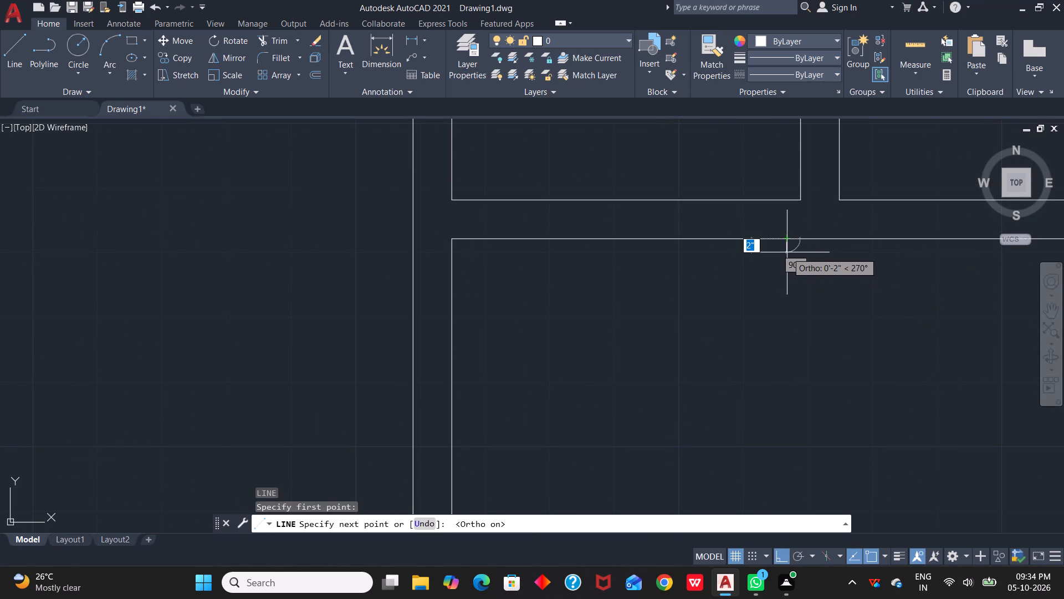
{"action": "type", "text": "2\""}
{"action": "key", "text": "space"}
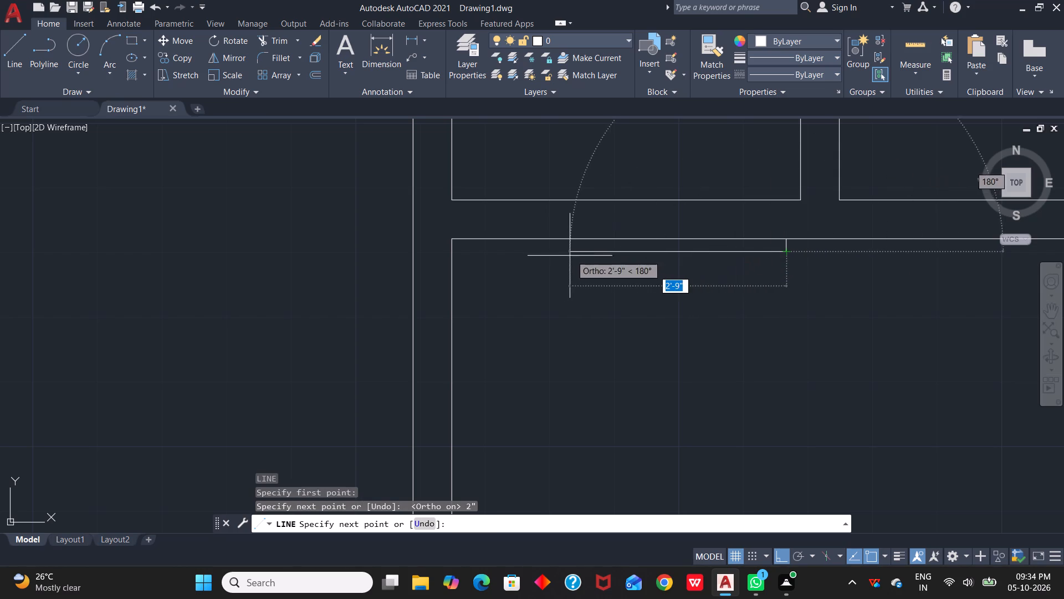
{"action": "left_click", "coordinate": [467, 250]}
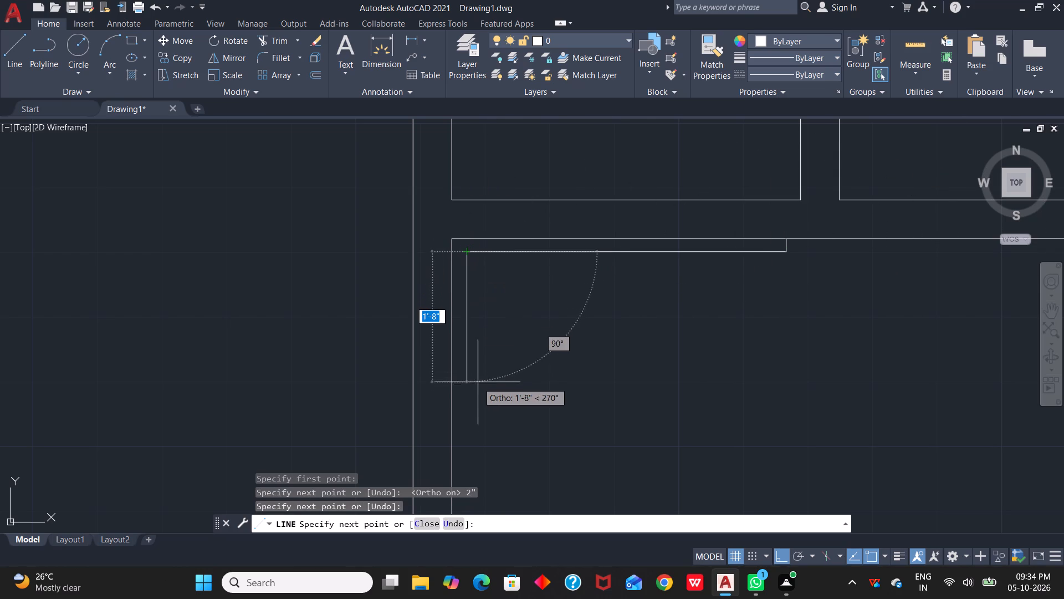
Continue the southwest room's line about 10'-2" south along the west wall, about 8'-8" east, and about 1'-6" north.
{"action": "scroll", "coordinate": [480, 399], "scroll_direction": "down", "scroll_amount": 2}
{"action": "scroll", "coordinate": [518, 431], "scroll_direction": "down", "scroll_amount": 1}
{"action": "middle_click_drag", "start_coordinate": [518, 431], "coordinate": [520, 413]}
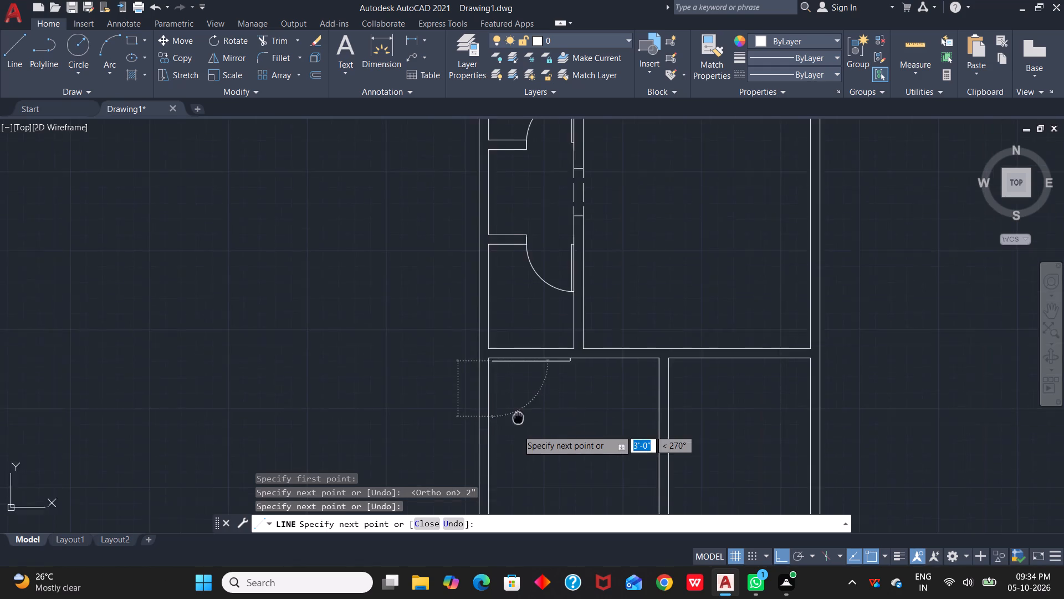
{"action": "middle_click_drag", "start_coordinate": [520, 413], "coordinate": [559, 229]}
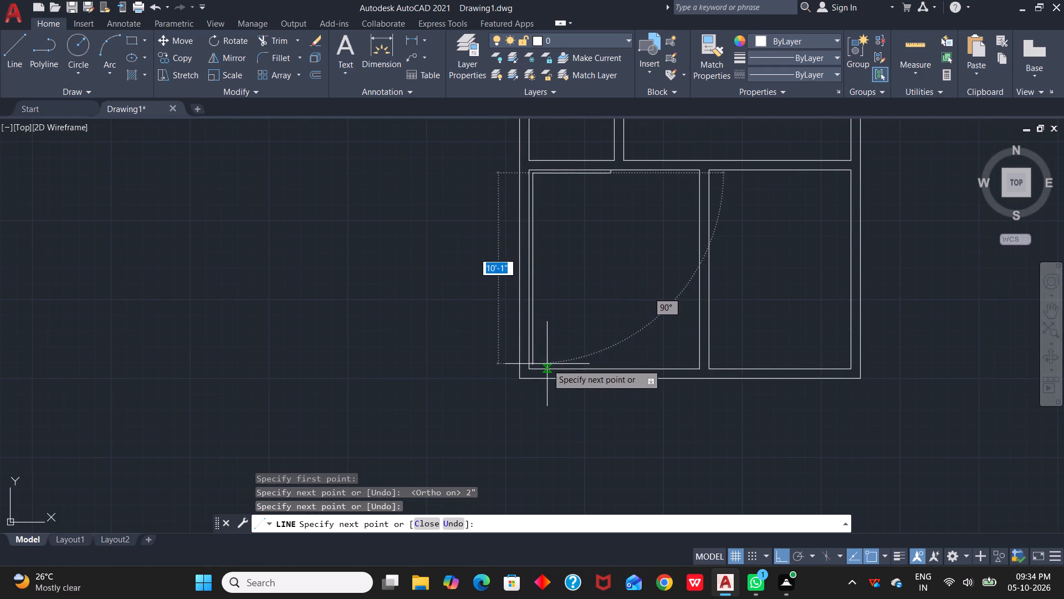
{"action": "scroll", "coordinate": [547, 364], "scroll_direction": "up", "scroll_amount": 3}
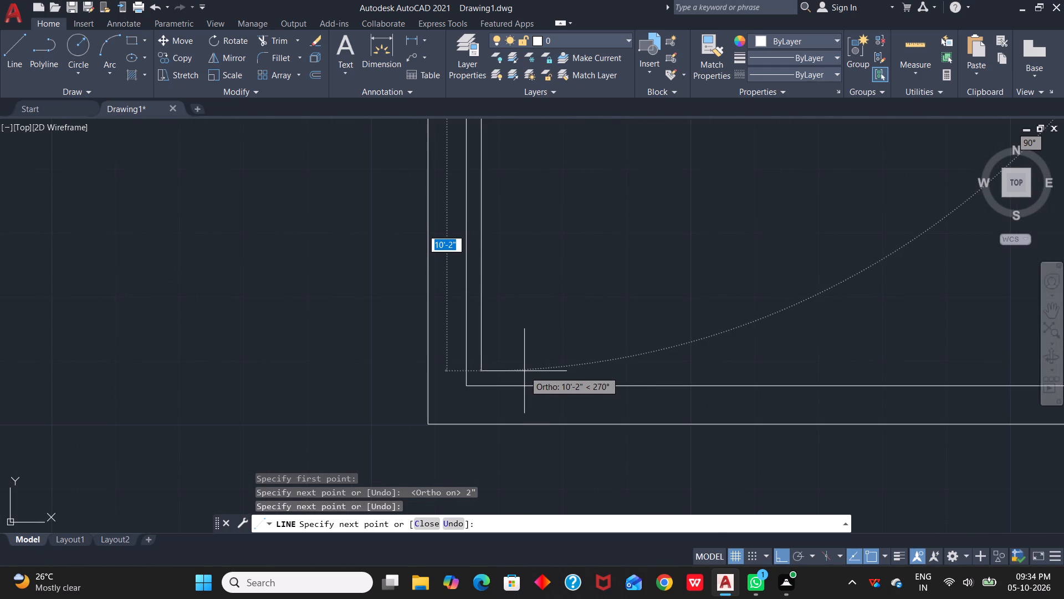
{"action": "left_click", "coordinate": [523, 373]}
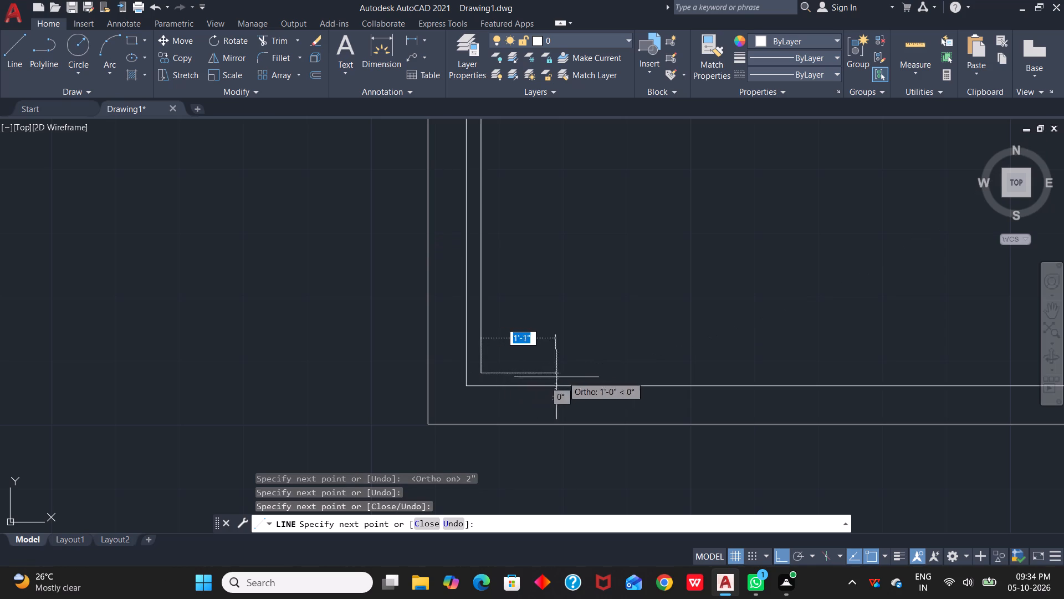
{"action": "scroll", "coordinate": [988, 379], "scroll_direction": "down", "scroll_amount": 2}
{"action": "middle_click_drag", "start_coordinate": [991, 375], "coordinate": [846, 378]}
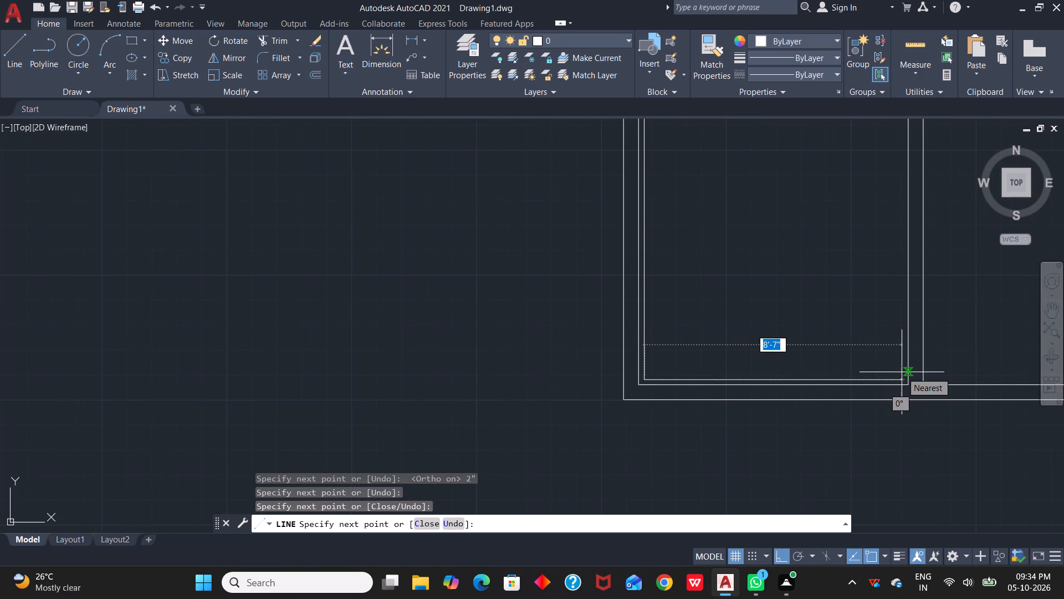
{"action": "scroll", "coordinate": [902, 372], "scroll_direction": "up", "scroll_amount": 3}
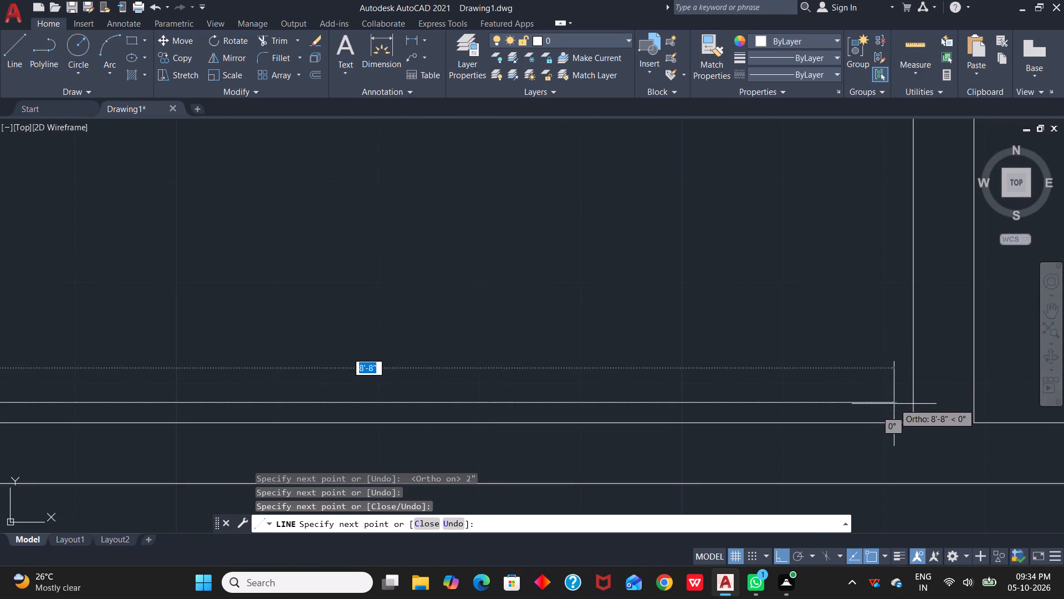
{"action": "left_click", "coordinate": [894, 404]}
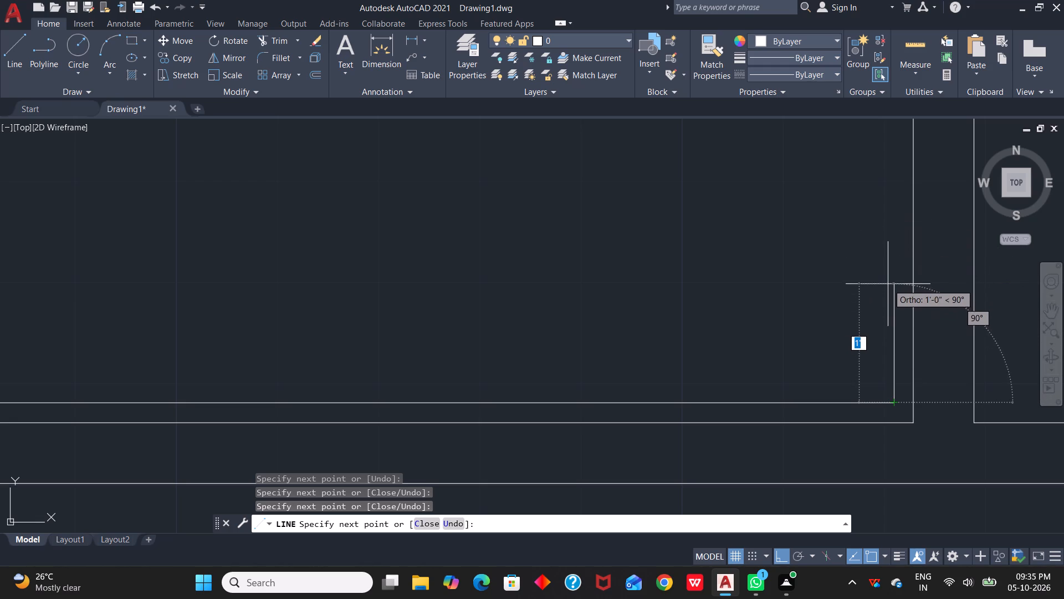
{"action": "left_click", "coordinate": [893, 222]}
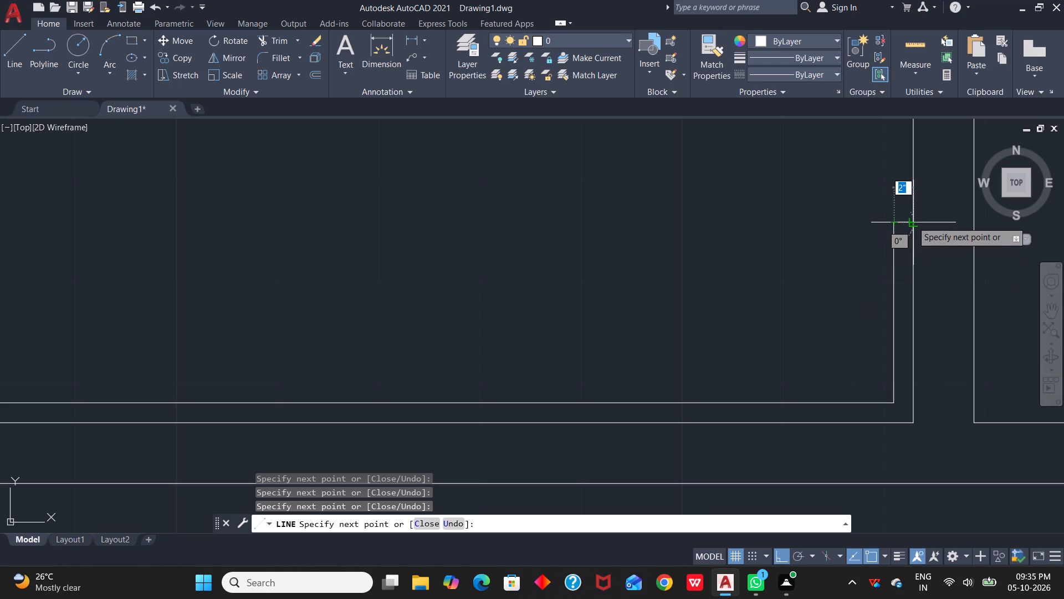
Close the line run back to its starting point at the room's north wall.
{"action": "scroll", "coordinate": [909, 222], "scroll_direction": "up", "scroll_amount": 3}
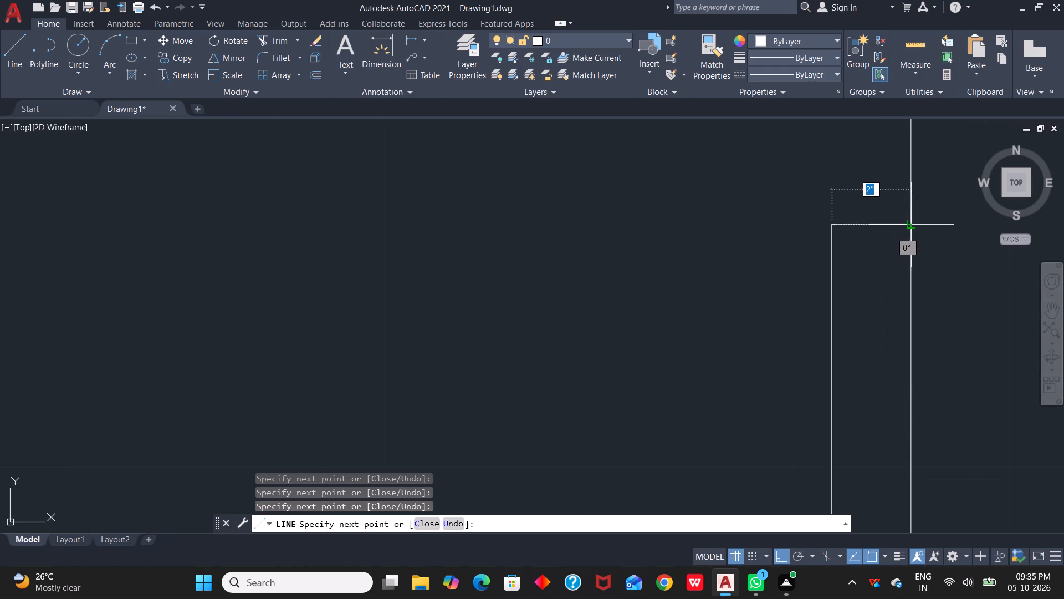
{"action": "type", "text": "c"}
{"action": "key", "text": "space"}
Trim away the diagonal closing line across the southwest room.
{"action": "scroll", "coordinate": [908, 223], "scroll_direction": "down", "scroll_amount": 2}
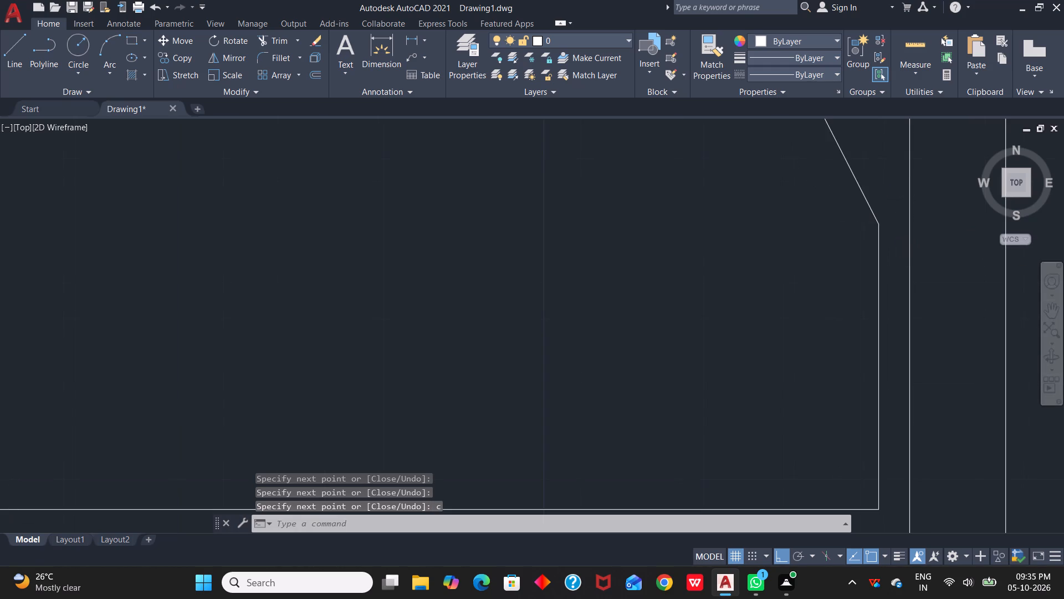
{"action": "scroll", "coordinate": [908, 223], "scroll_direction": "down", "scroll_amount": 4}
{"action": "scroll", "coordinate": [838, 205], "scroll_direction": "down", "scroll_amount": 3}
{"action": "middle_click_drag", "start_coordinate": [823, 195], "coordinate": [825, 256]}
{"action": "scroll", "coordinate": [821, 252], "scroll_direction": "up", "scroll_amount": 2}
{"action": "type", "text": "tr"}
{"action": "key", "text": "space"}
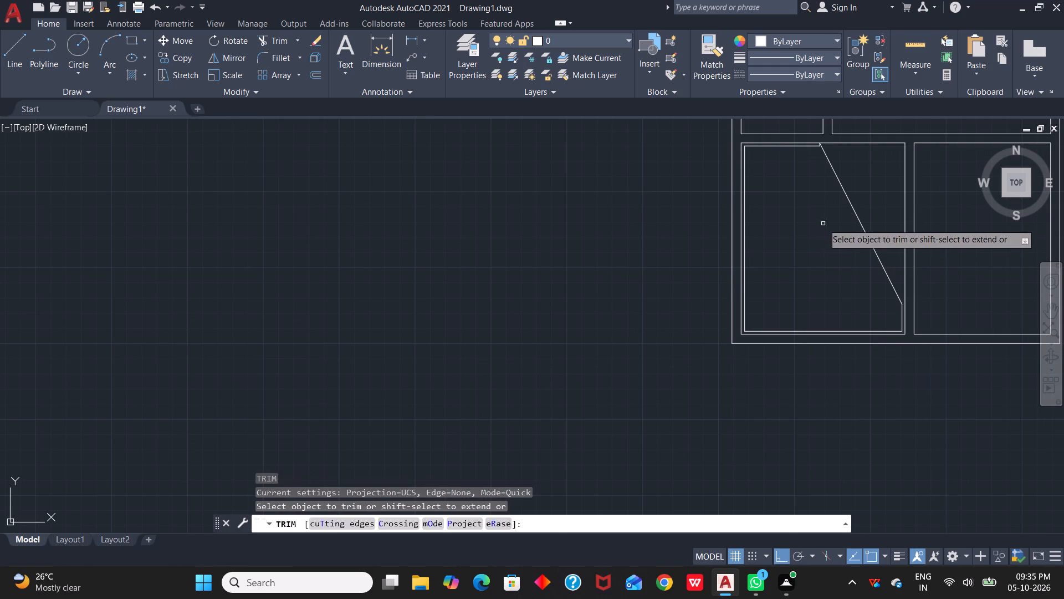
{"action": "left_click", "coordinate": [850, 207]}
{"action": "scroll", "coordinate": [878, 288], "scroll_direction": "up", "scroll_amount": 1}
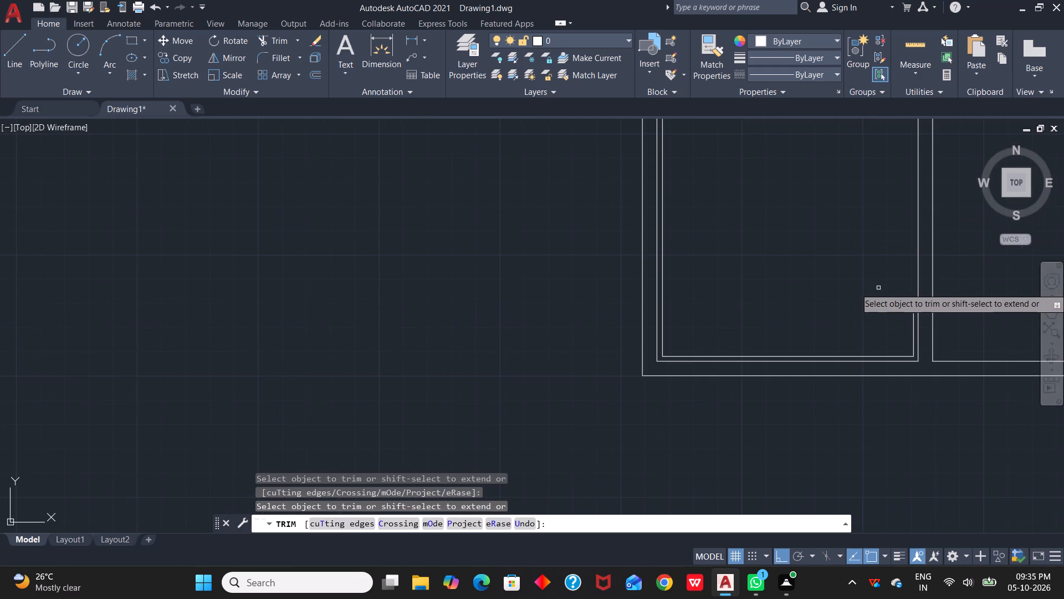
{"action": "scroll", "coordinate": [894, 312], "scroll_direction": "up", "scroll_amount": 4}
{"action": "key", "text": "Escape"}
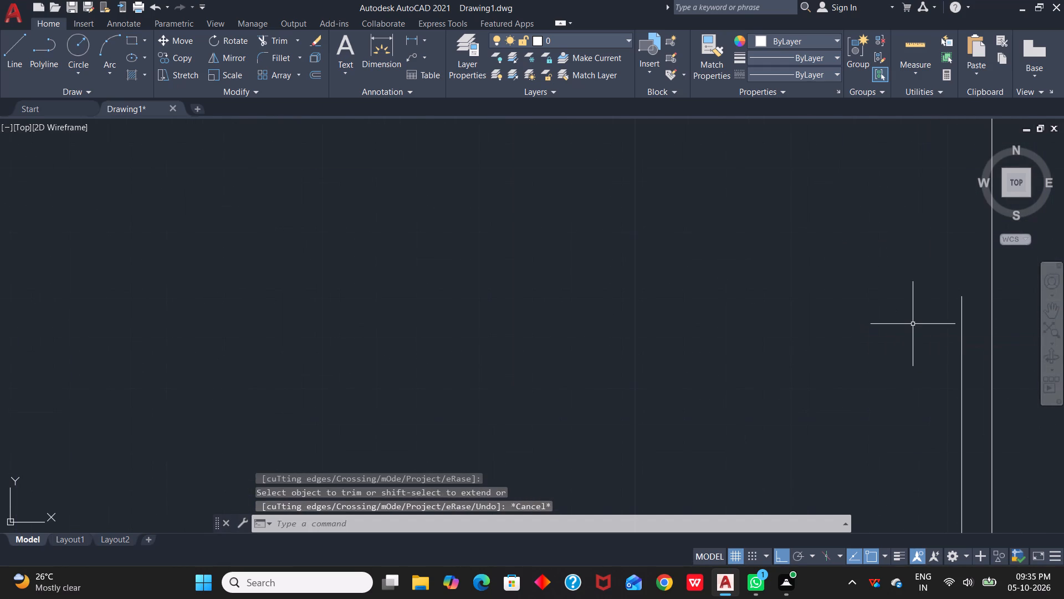
Draw a 2" line from the upper end of the 1'-6" segment east to the room's east wall.
{"action": "type", "text": "l"}
{"action": "key", "text": "space"}
{"action": "scroll", "coordinate": [978, 312], "scroll_direction": "up", "scroll_amount": 3}
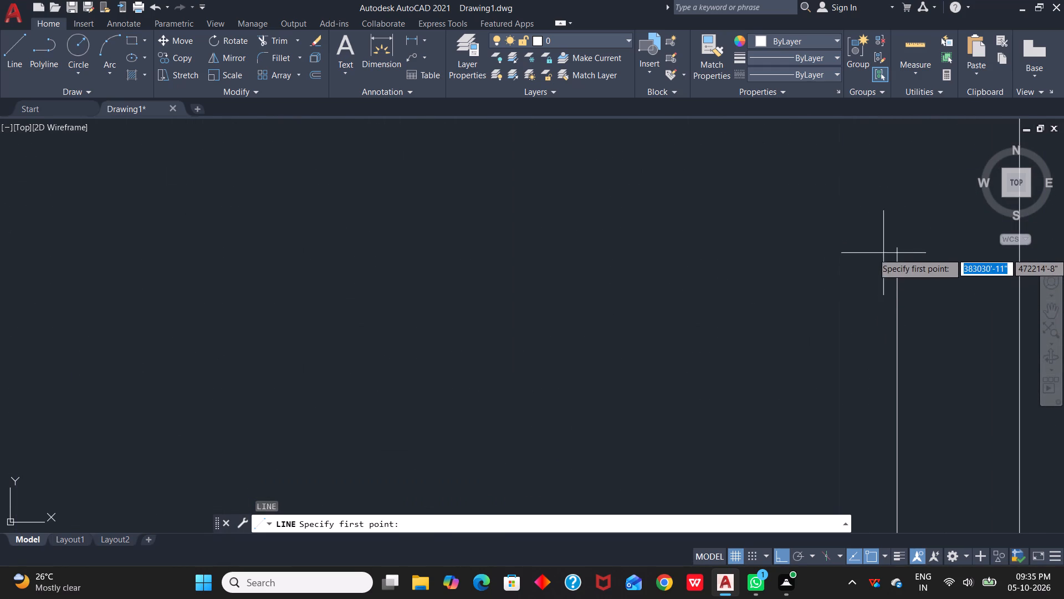
{"action": "left_click", "coordinate": [899, 250]}
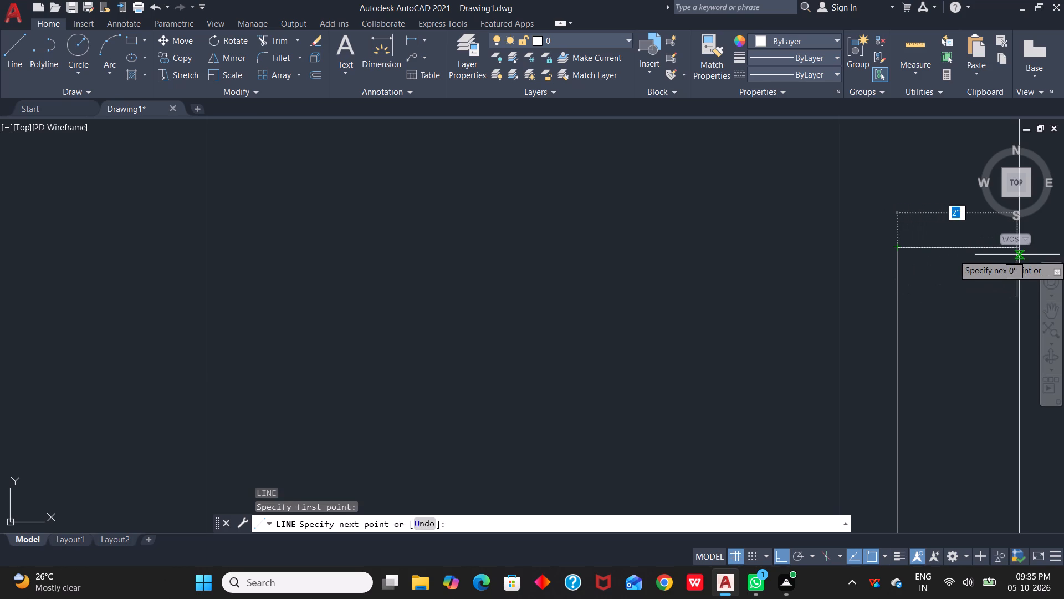
{"action": "middle_click_drag", "start_coordinate": [1014, 254], "coordinate": [947, 349]}
{"action": "scroll", "coordinate": [944, 343], "scroll_direction": "up", "scroll_amount": 3}
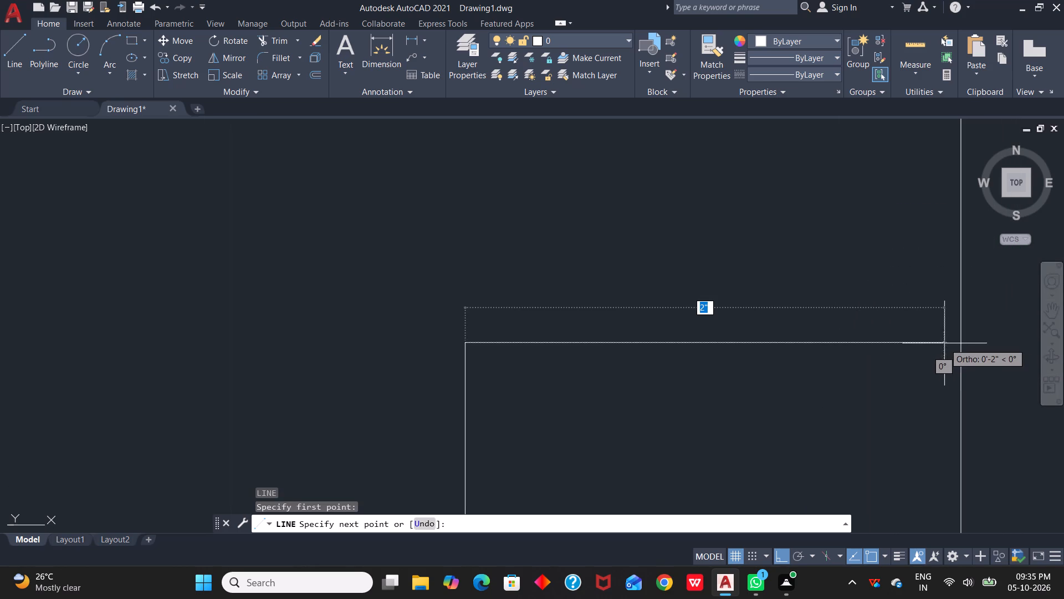
{"action": "left_click", "coordinate": [961, 345]}
{"action": "key", "text": "Escape"}
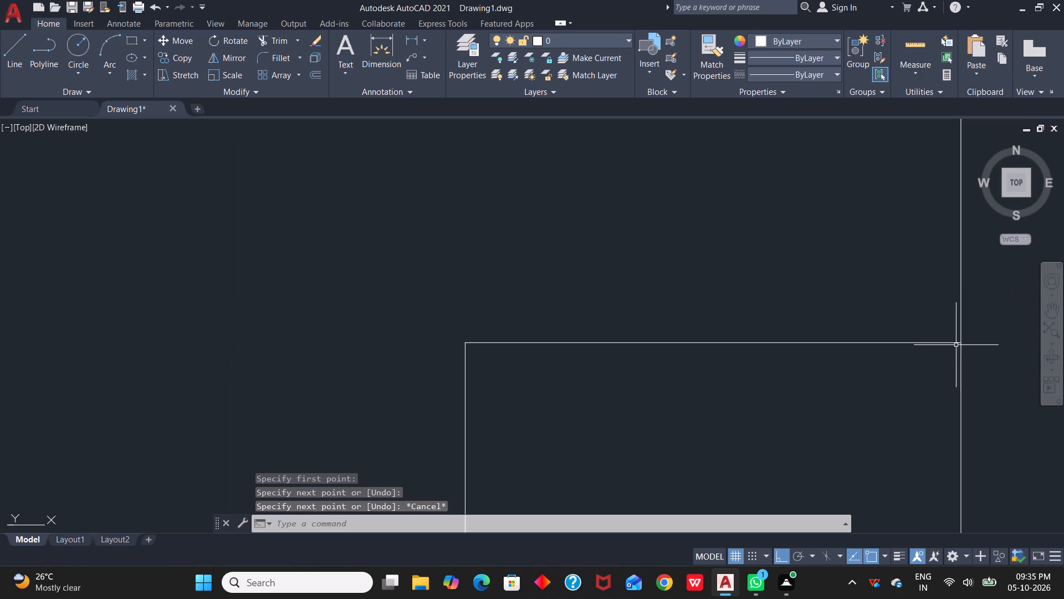
Draw a line from the east end of the room's north offset line about 1'-6" south, continuing about 1'-6" west.
{"action": "scroll", "coordinate": [808, 317], "scroll_direction": "down", "scroll_amount": 12}
{"action": "middle_click_drag", "start_coordinate": [650, 276], "coordinate": [729, 324]}
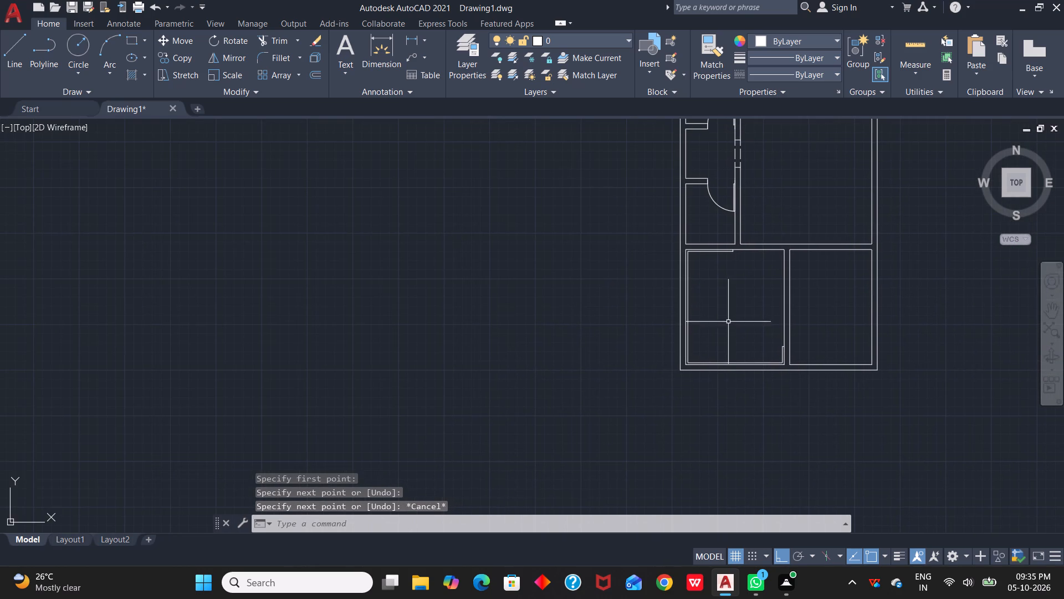
{"action": "scroll", "coordinate": [725, 317], "scroll_direction": "up", "scroll_amount": 1}
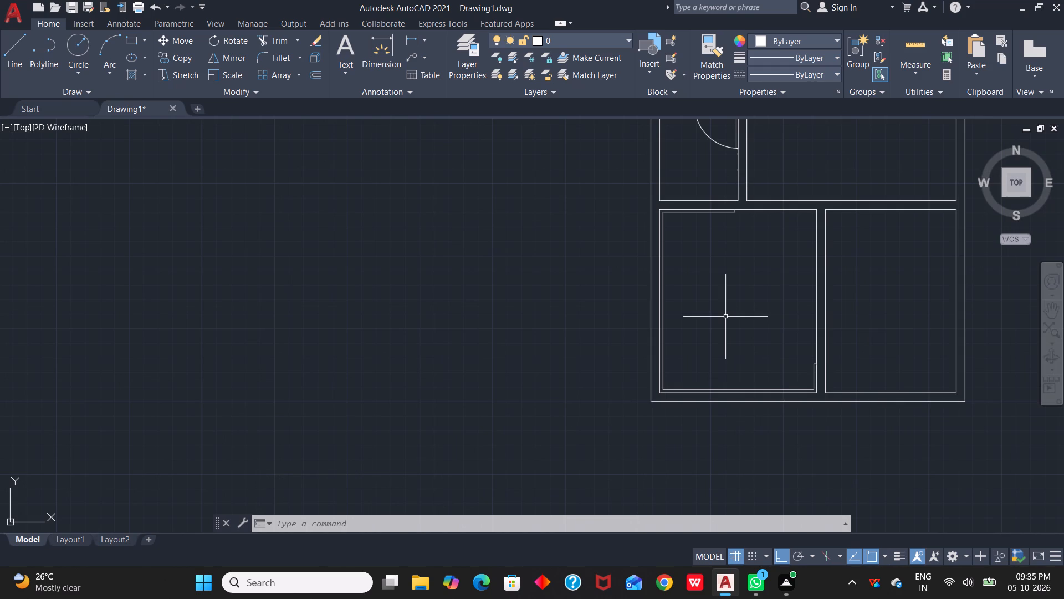
{"action": "scroll", "coordinate": [730, 309], "scroll_direction": "up", "scroll_amount": 1}
{"action": "key", "text": "l"}
{"action": "key", "text": "space"}
{"action": "scroll", "coordinate": [745, 176], "scroll_direction": "up", "scroll_amount": 2}
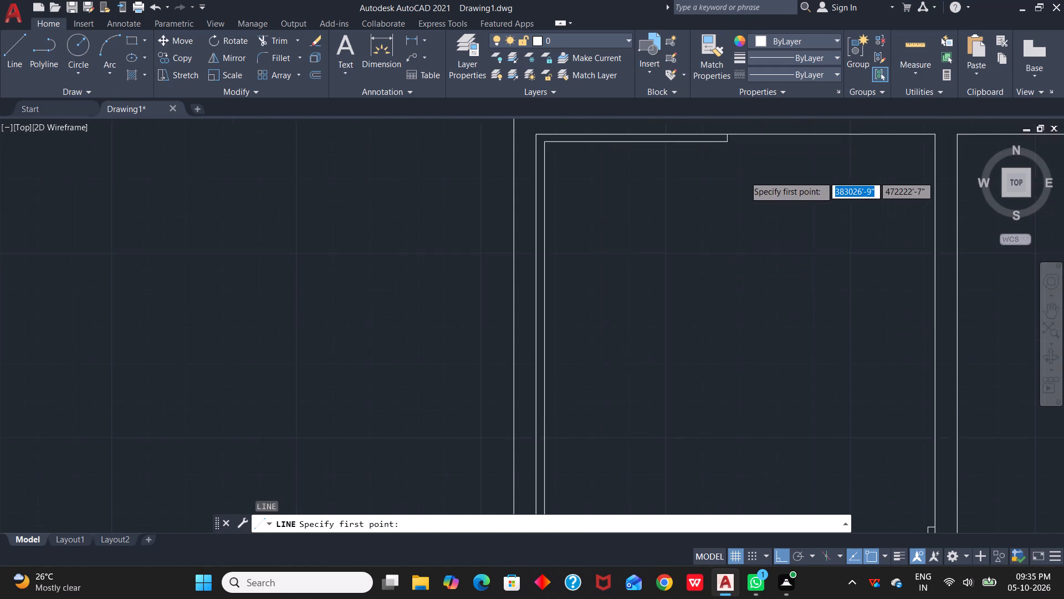
{"action": "middle_click_drag", "start_coordinate": [731, 174], "coordinate": [764, 327]}
{"action": "scroll", "coordinate": [762, 282], "scroll_direction": "up", "scroll_amount": 2}
{"action": "left_click", "coordinate": [719, 264]}
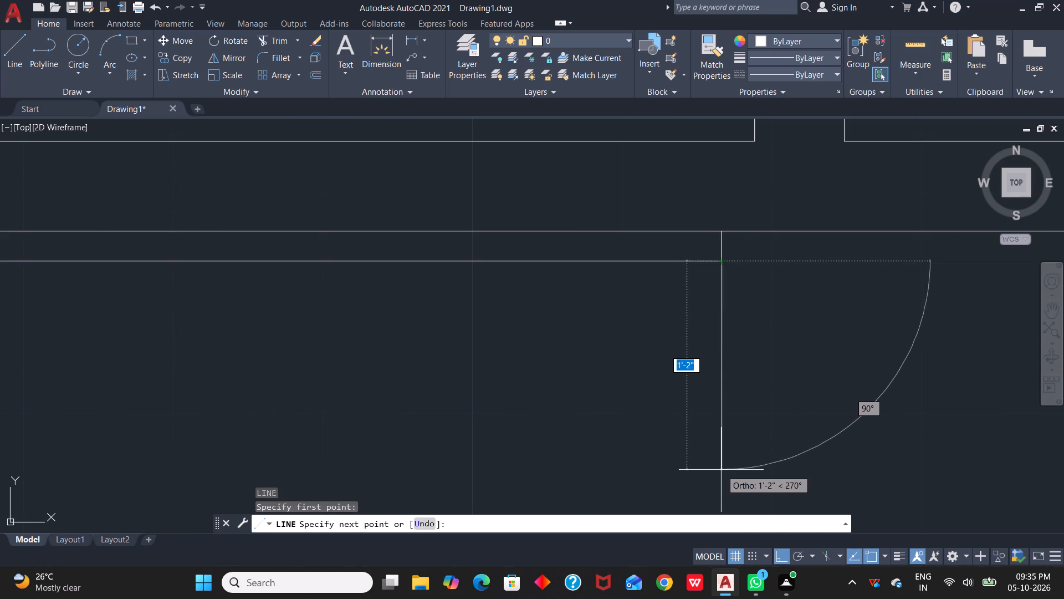
{"action": "scroll", "coordinate": [720, 470], "scroll_direction": "down", "scroll_amount": 1}
{"action": "middle_click_drag", "start_coordinate": [720, 470], "coordinate": [742, 311]}
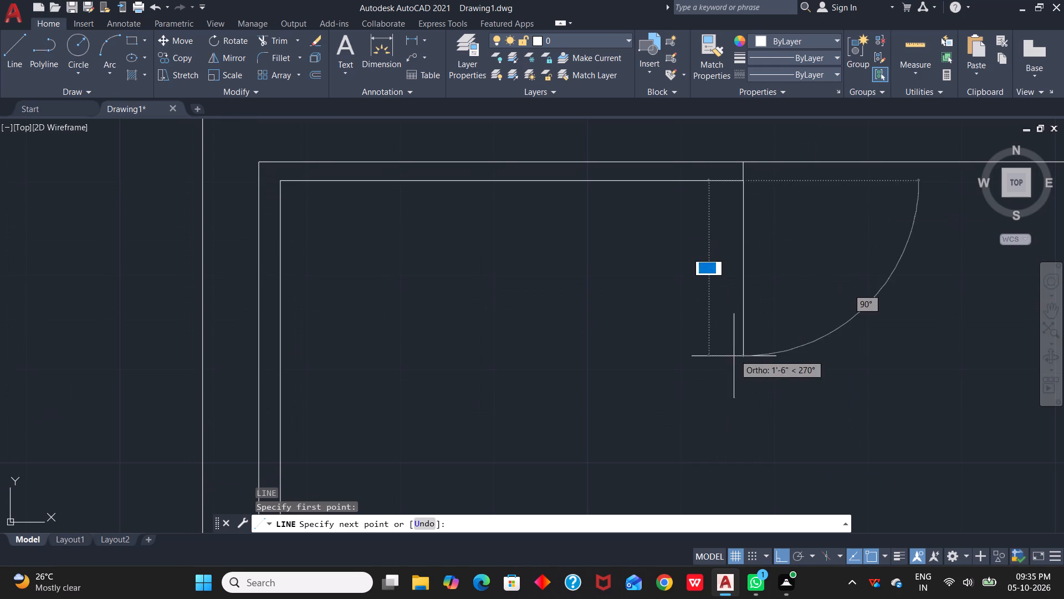
{"action": "left_click", "coordinate": [736, 346]}
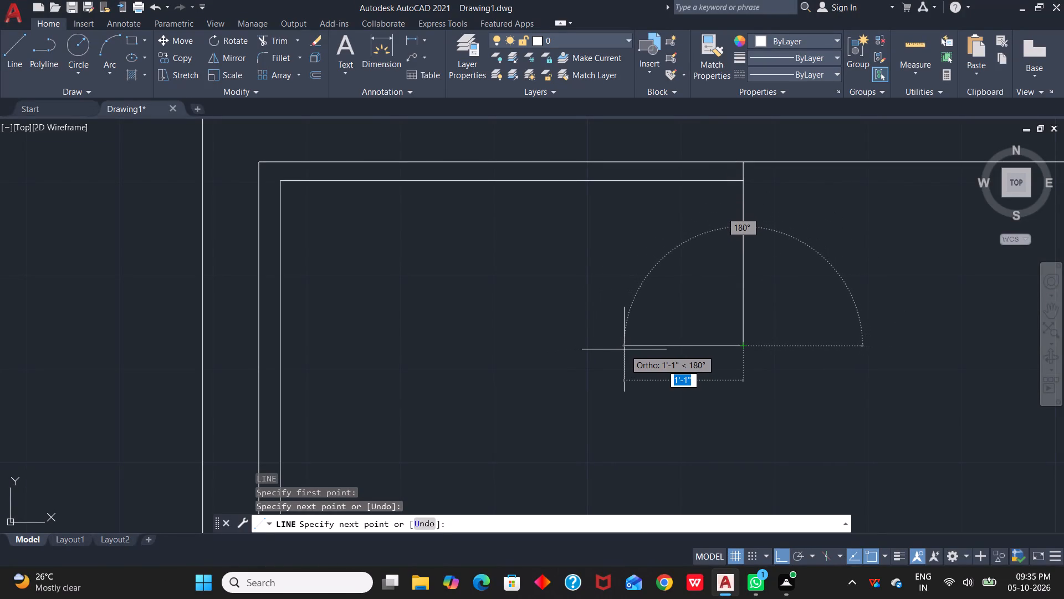
{"action": "left_click", "coordinate": [579, 349]}
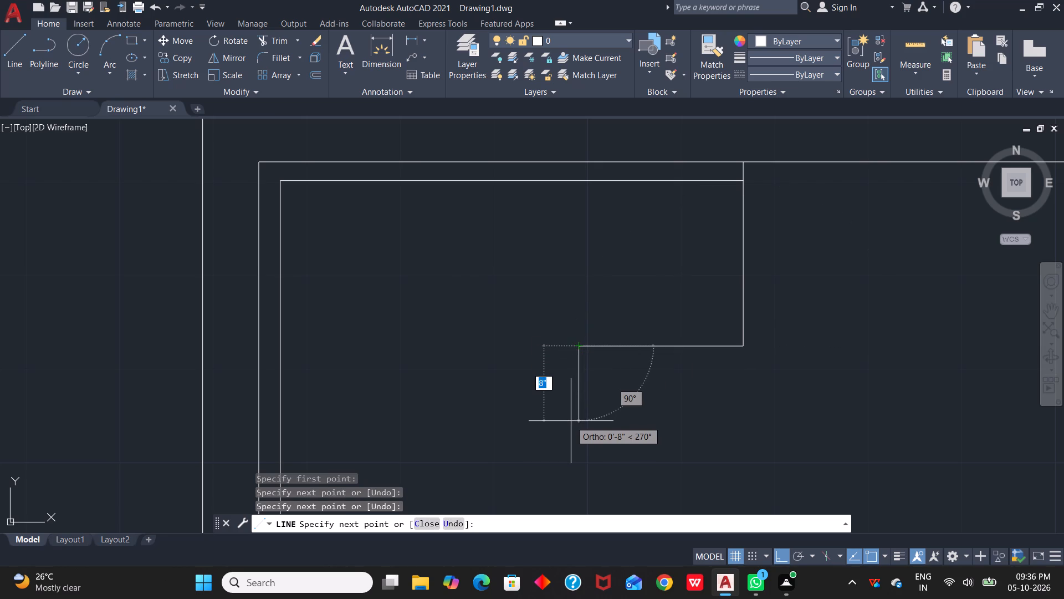
Continue the line about 7'-3" south and about 5'-11" east to the top of the short segment beside the east wall.
{"action": "scroll", "coordinate": [570, 420], "scroll_direction": "down", "scroll_amount": 2}
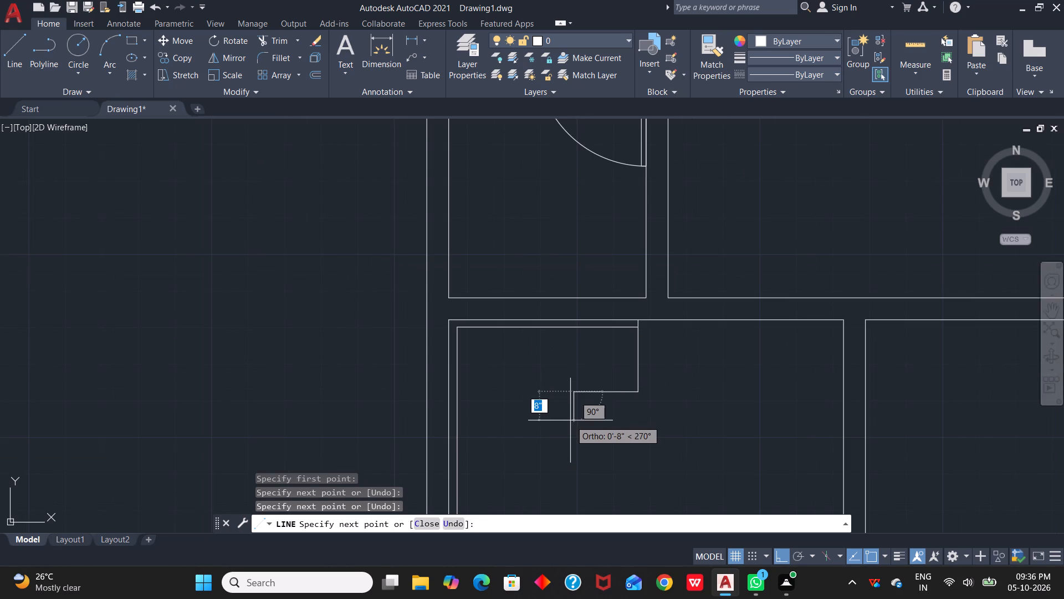
{"action": "middle_click_drag", "start_coordinate": [570, 438], "coordinate": [600, 263]}
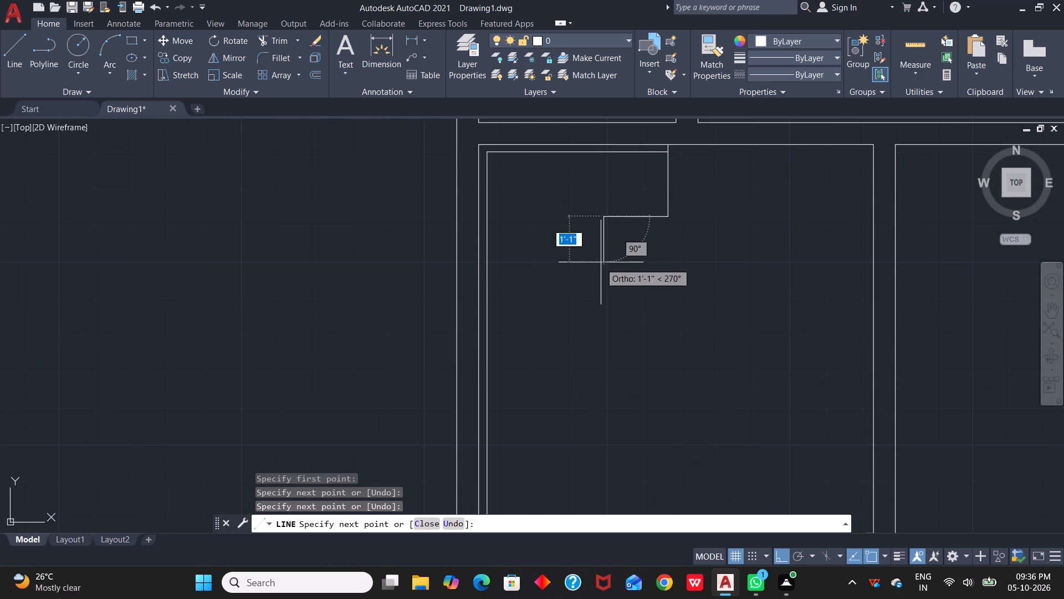
{"action": "scroll", "coordinate": [605, 445], "scroll_direction": "down", "scroll_amount": 1}
{"action": "middle_click_drag", "start_coordinate": [605, 445], "coordinate": [611, 427]}
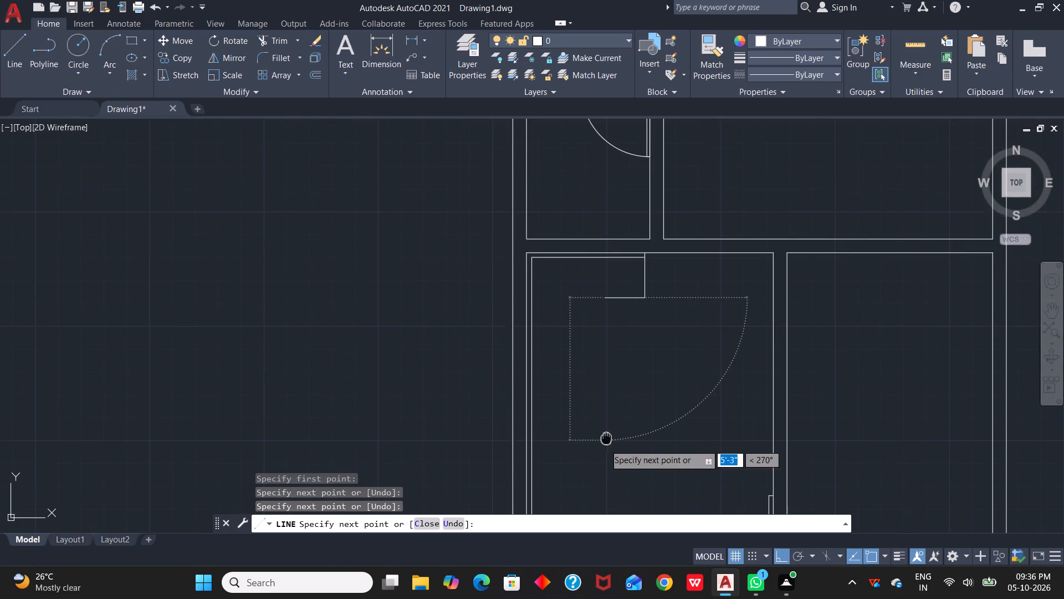
{"action": "middle_click_drag", "start_coordinate": [611, 427], "coordinate": [630, 255]}
{"action": "scroll", "coordinate": [634, 307], "scroll_direction": "up", "scroll_amount": 2}
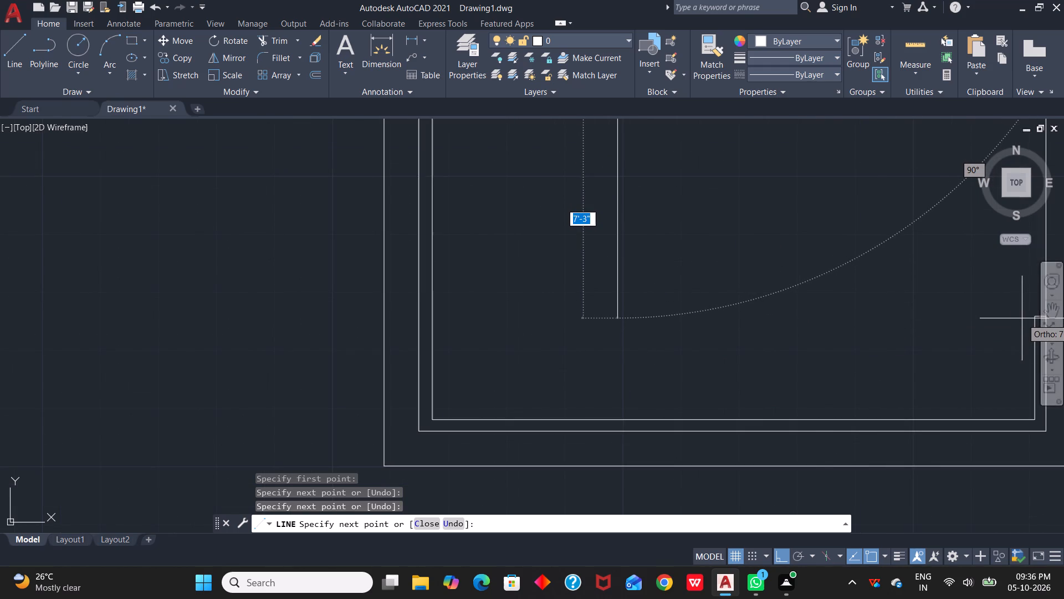
{"action": "middle_click_drag", "start_coordinate": [1019, 319], "coordinate": [901, 319]}
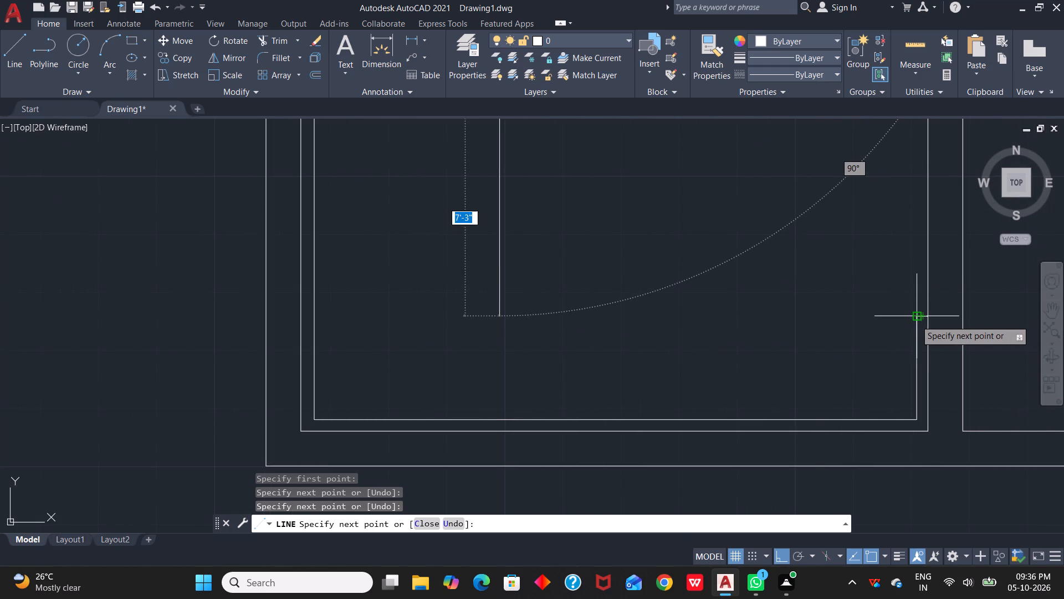
{"action": "left_click", "coordinate": [500, 317]}
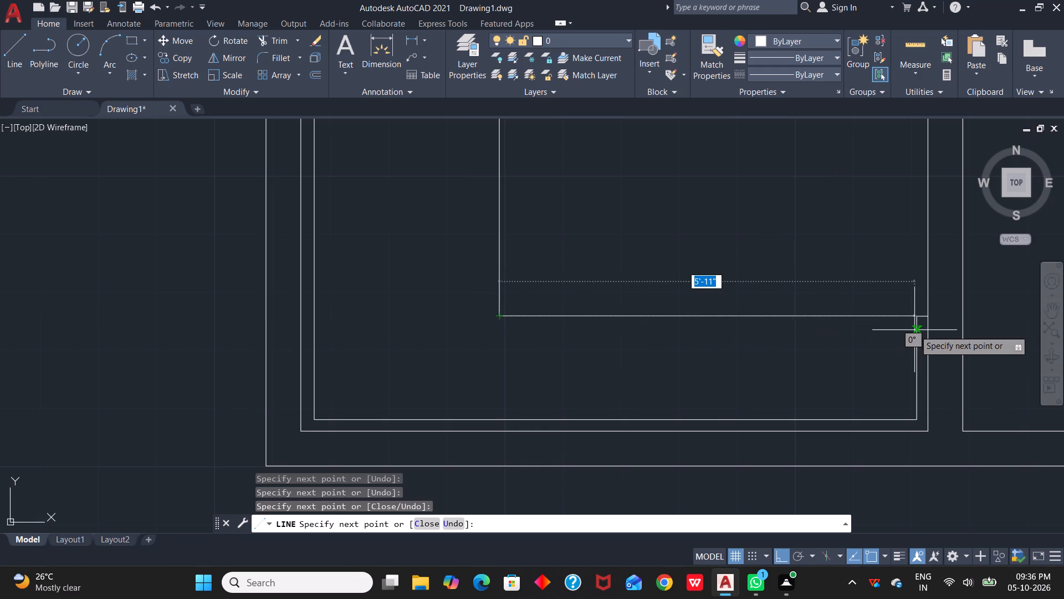
{"action": "scroll", "coordinate": [914, 330], "scroll_direction": "up", "scroll_amount": 3}
{"action": "left_click", "coordinate": [903, 273]}
{"action": "scroll", "coordinate": [901, 277], "scroll_direction": "down", "scroll_amount": 2}
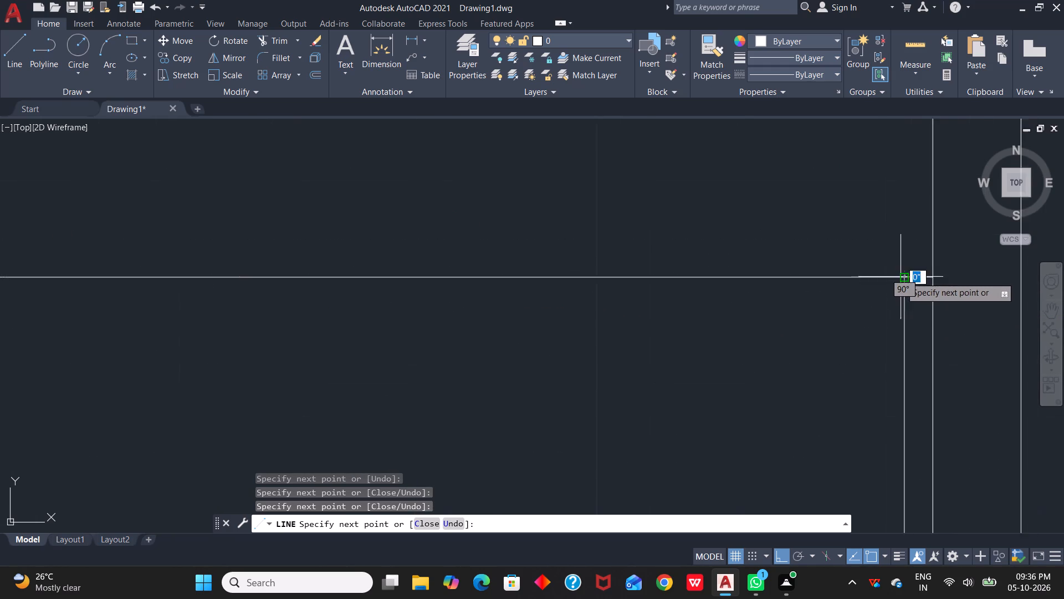
{"action": "scroll", "coordinate": [901, 277], "scroll_direction": "down", "scroll_amount": 2}
{"action": "scroll", "coordinate": [668, 292], "scroll_direction": "down", "scroll_amount": 2}
{"action": "key", "text": "Escape"}
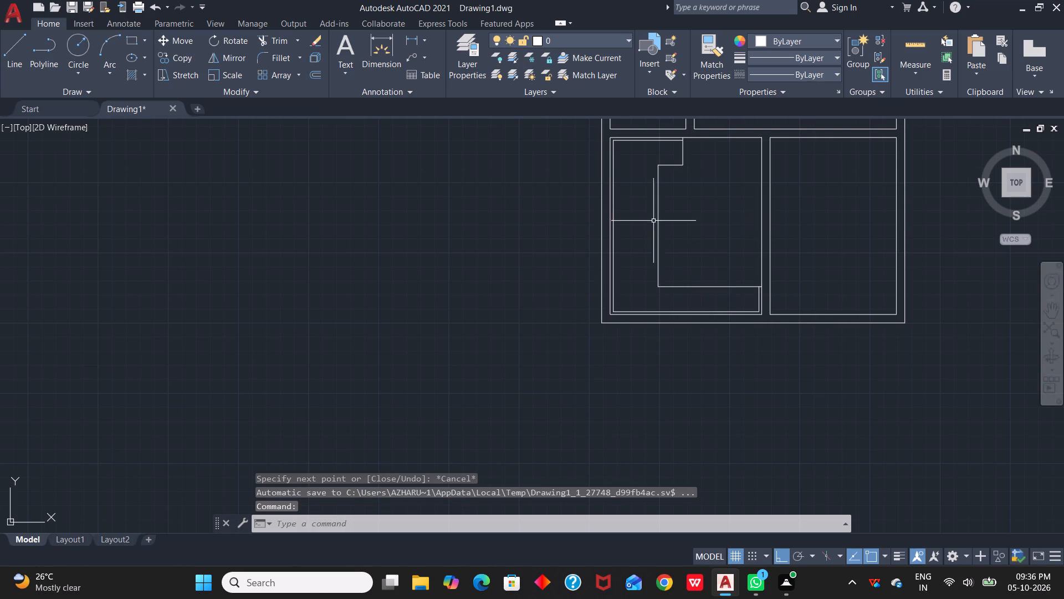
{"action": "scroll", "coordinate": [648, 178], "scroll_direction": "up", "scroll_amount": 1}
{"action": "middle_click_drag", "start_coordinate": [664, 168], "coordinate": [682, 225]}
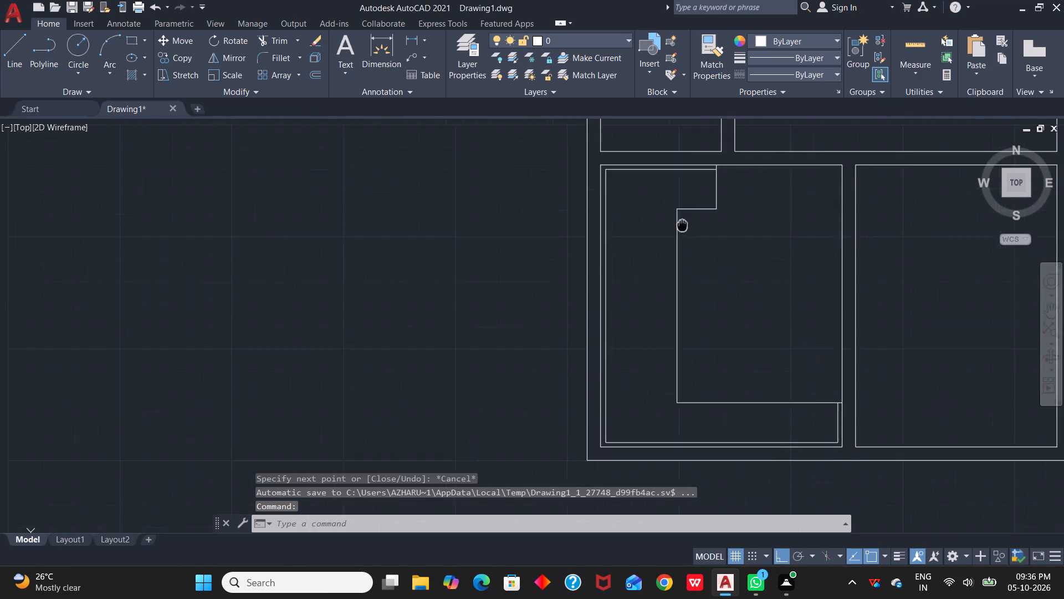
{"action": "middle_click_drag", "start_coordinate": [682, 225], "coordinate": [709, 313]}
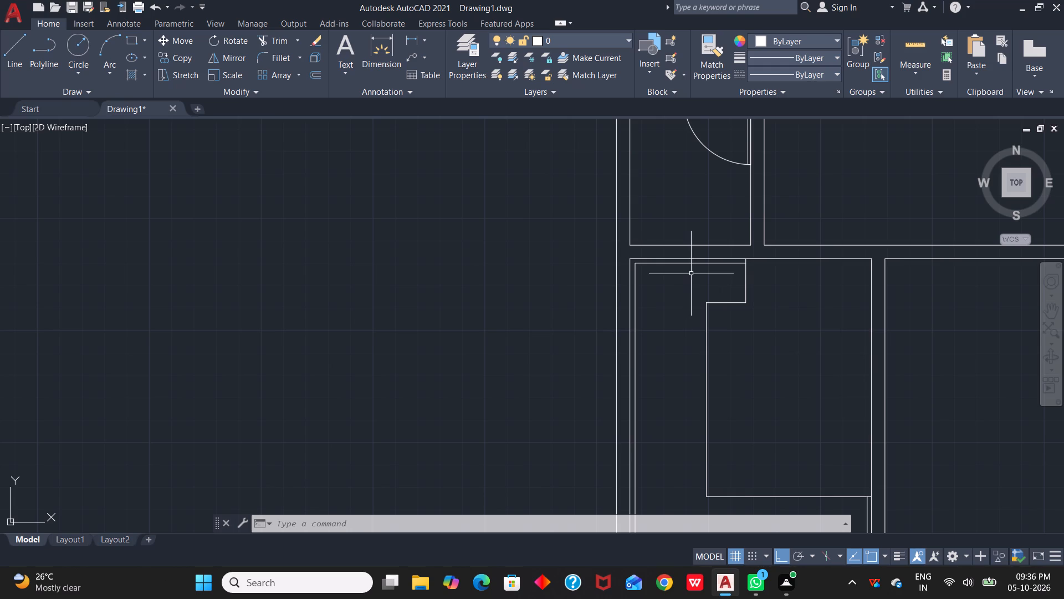
Draw a vertical line about 10'-4" long from the southwest room's north offset line to its south wall, just east of the counter edge.
{"action": "scroll", "coordinate": [697, 273], "scroll_direction": "down", "scroll_amount": 1}
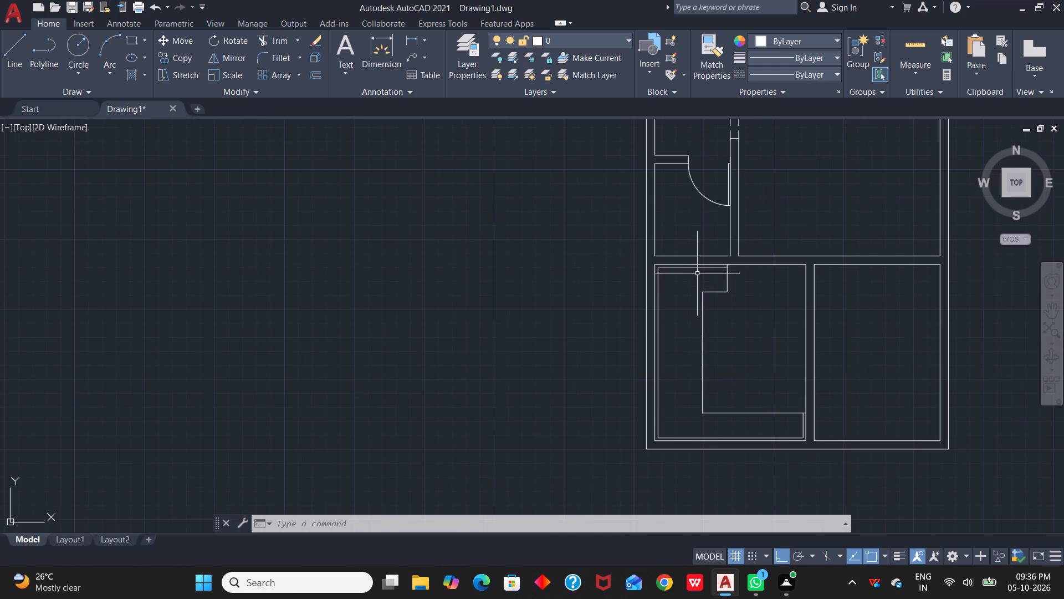
{"action": "scroll", "coordinate": [703, 281], "scroll_direction": "up", "scroll_amount": 2}
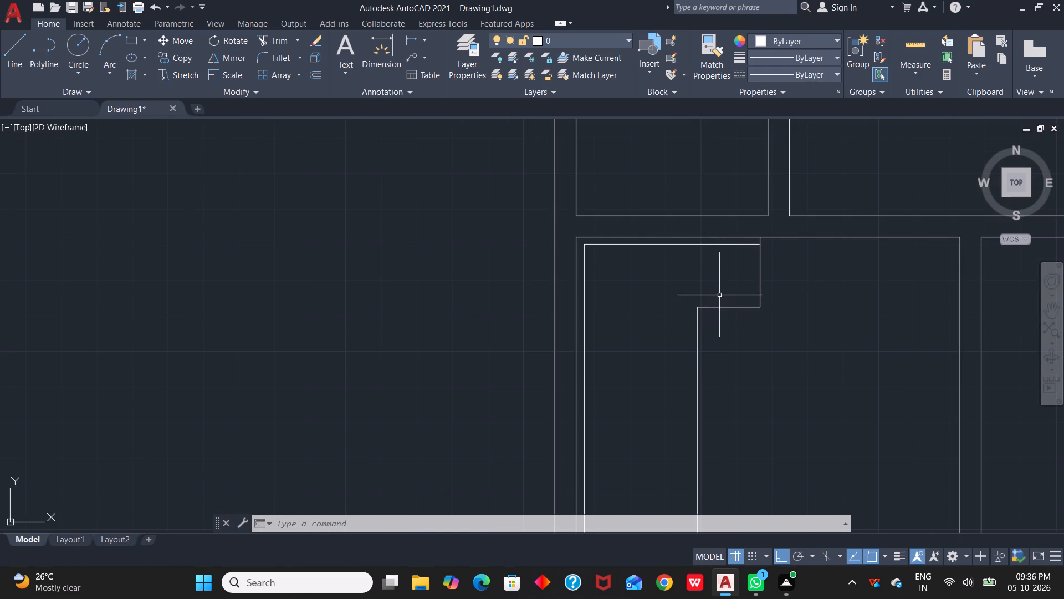
{"action": "type", "text": "l"}
{"action": "key", "text": "space"}
{"action": "scroll", "coordinate": [715, 266], "scroll_direction": "up", "scroll_amount": 3}
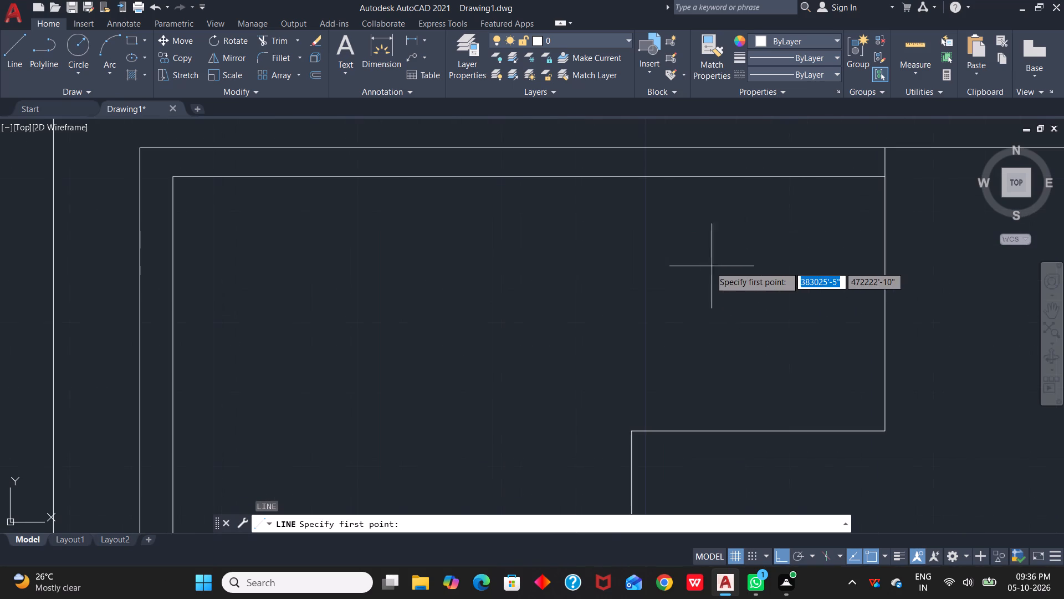
{"action": "left_click", "coordinate": [646, 179]}
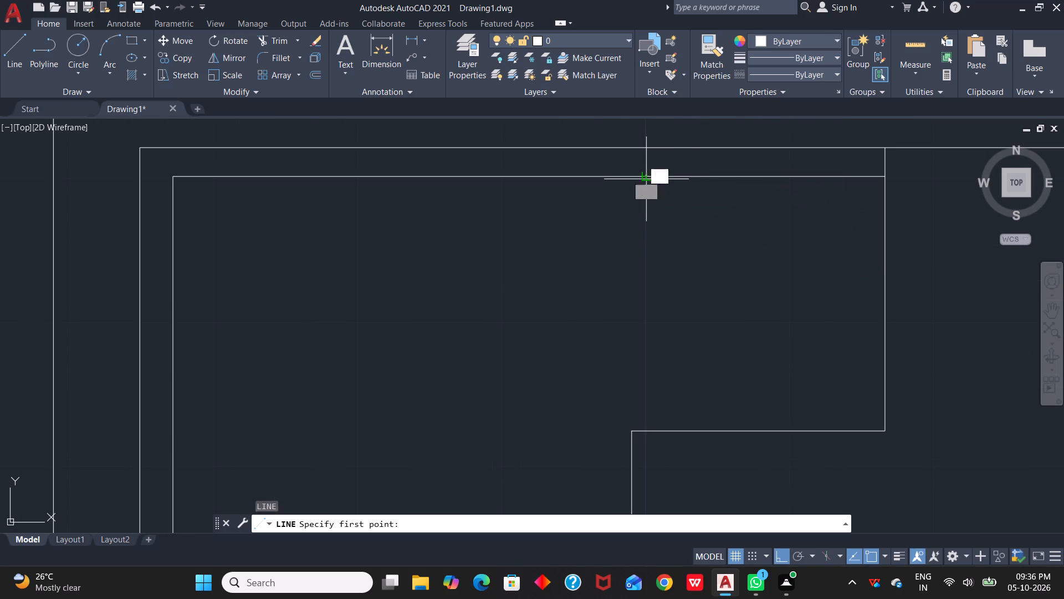
{"action": "scroll", "coordinate": [649, 454], "scroll_direction": "down", "scroll_amount": 2}
{"action": "middle_click_drag", "start_coordinate": [649, 454], "coordinate": [679, 64]}
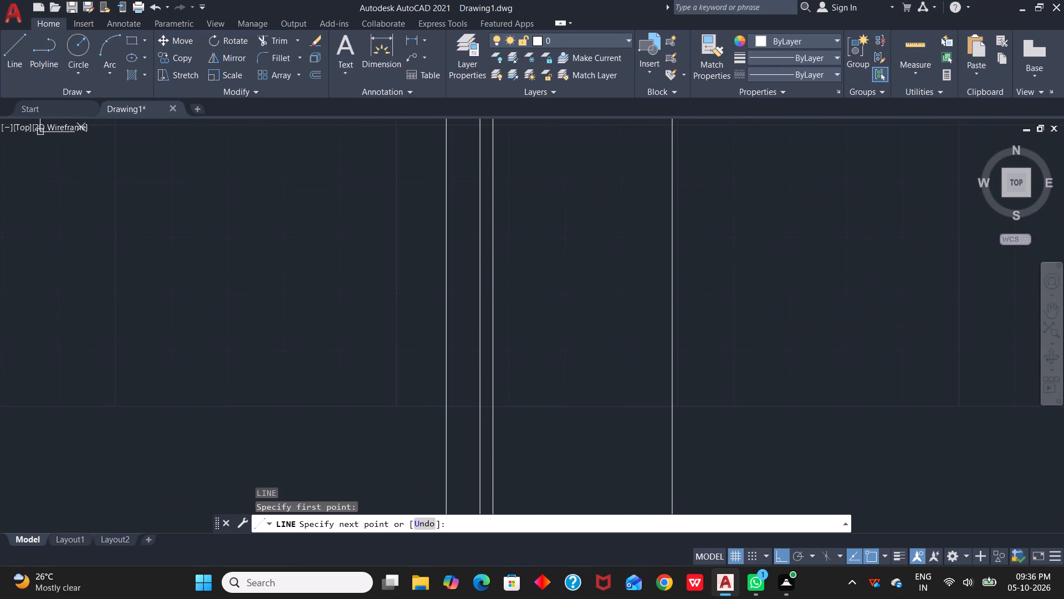
{"action": "middle_click_drag", "start_coordinate": [679, 64], "coordinate": [679, 63]}
{"action": "scroll", "coordinate": [672, 493], "scroll_direction": "down", "scroll_amount": 2}
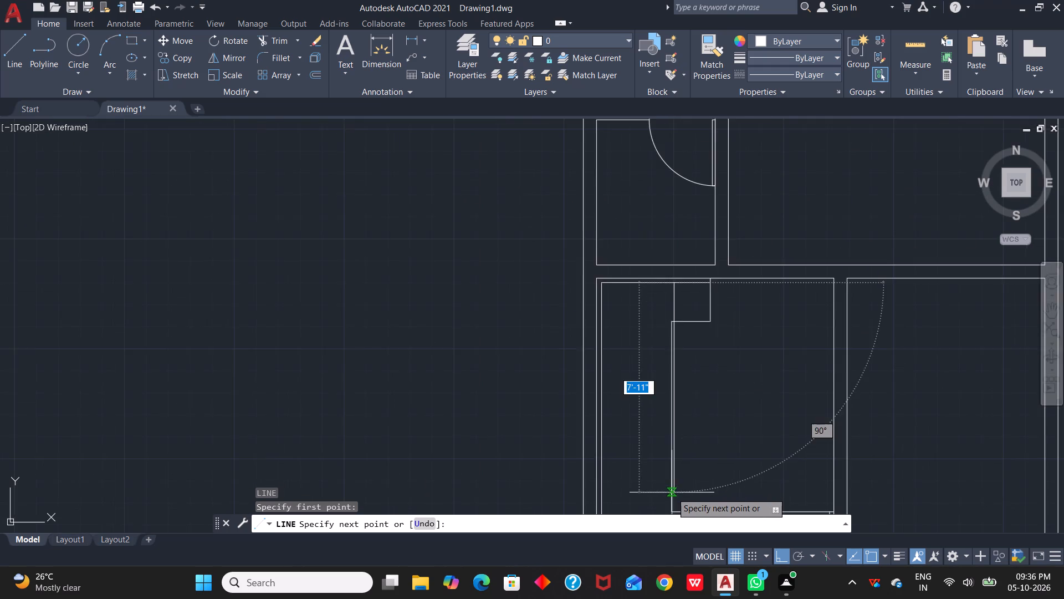
{"action": "middle_click_drag", "start_coordinate": [672, 470], "coordinate": [708, 199]}
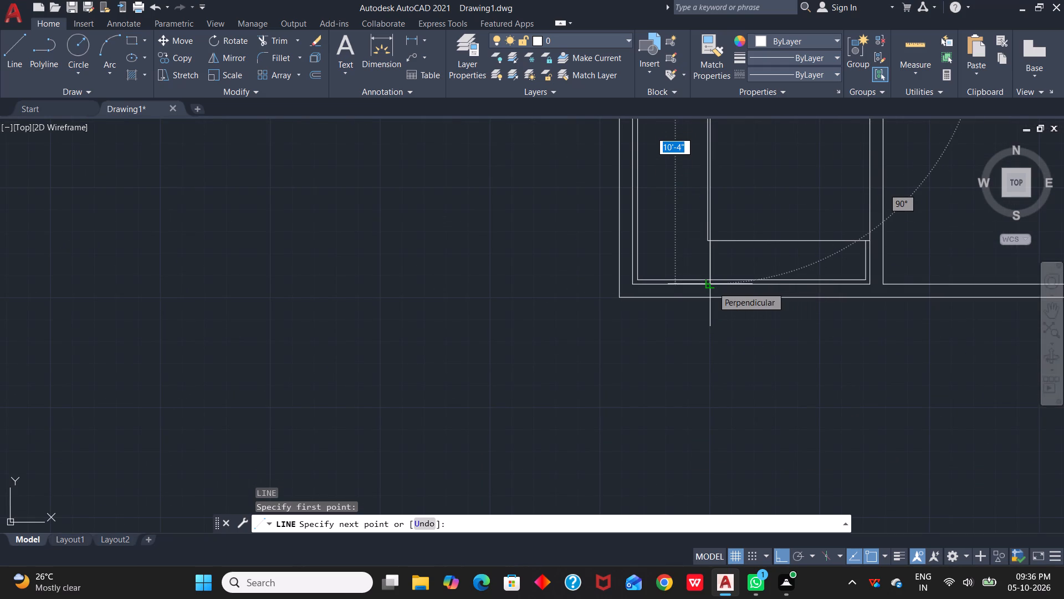
{"action": "scroll", "coordinate": [713, 287], "scroll_direction": "up", "scroll_amount": 4}
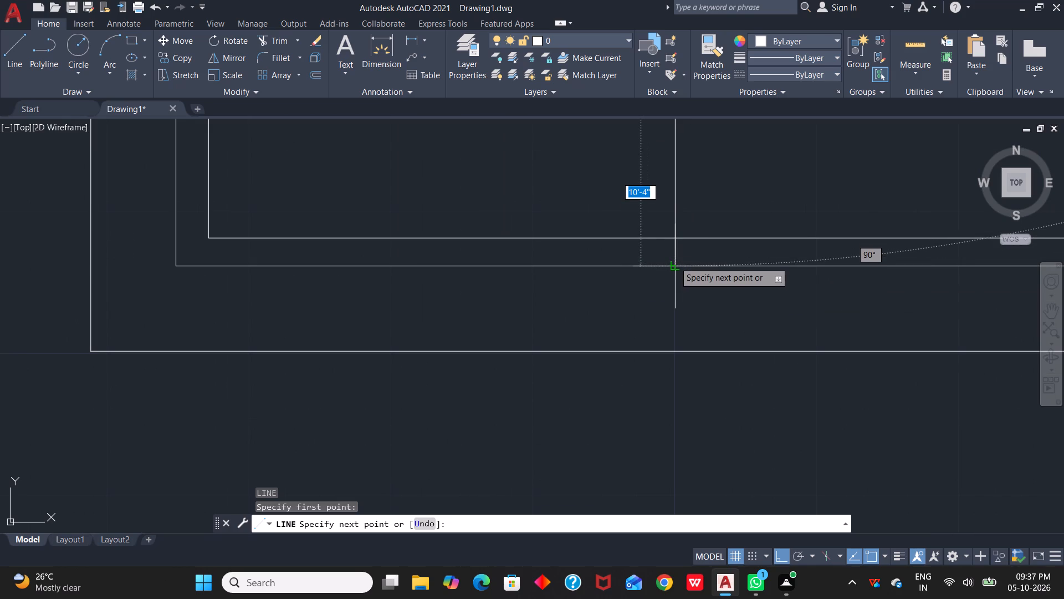
{"action": "left_click", "coordinate": [674, 266]}
{"action": "key", "text": "Escape"}
Offset the new vertical line 1" to the east.
{"action": "scroll", "coordinate": [677, 267], "scroll_direction": "down", "scroll_amount": 5}
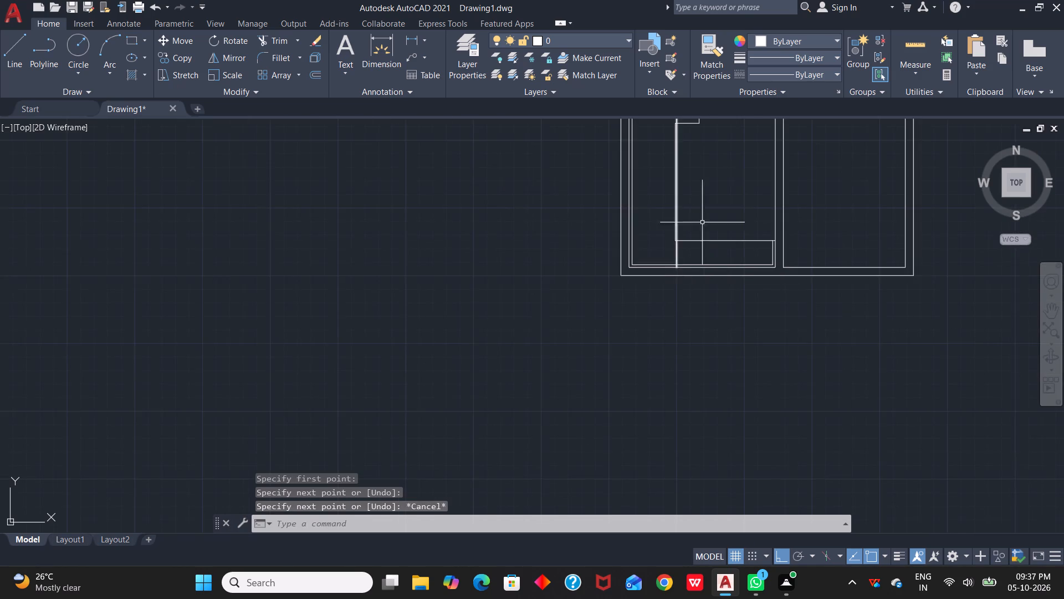
{"action": "scroll", "coordinate": [702, 222], "scroll_direction": "down", "scroll_amount": 2}
{"action": "middle_click", "coordinate": [720, 247]}
{"action": "middle_click_drag", "start_coordinate": [697, 198], "coordinate": [722, 260]}
{"action": "scroll", "coordinate": [722, 263], "scroll_direction": "up", "scroll_amount": 2}
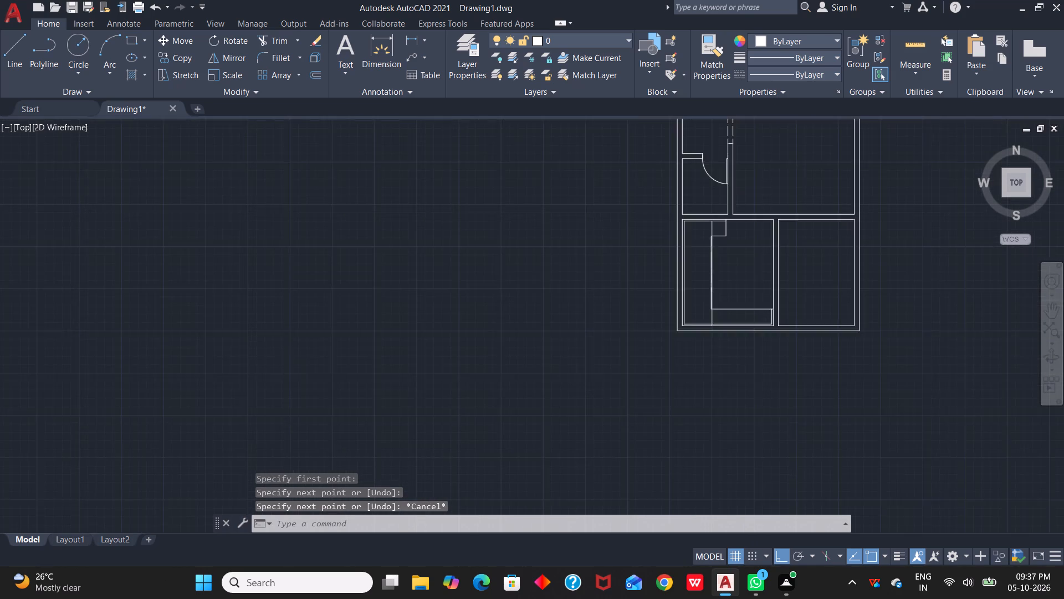
{"action": "scroll", "coordinate": [718, 265], "scroll_direction": "up", "scroll_amount": 3}
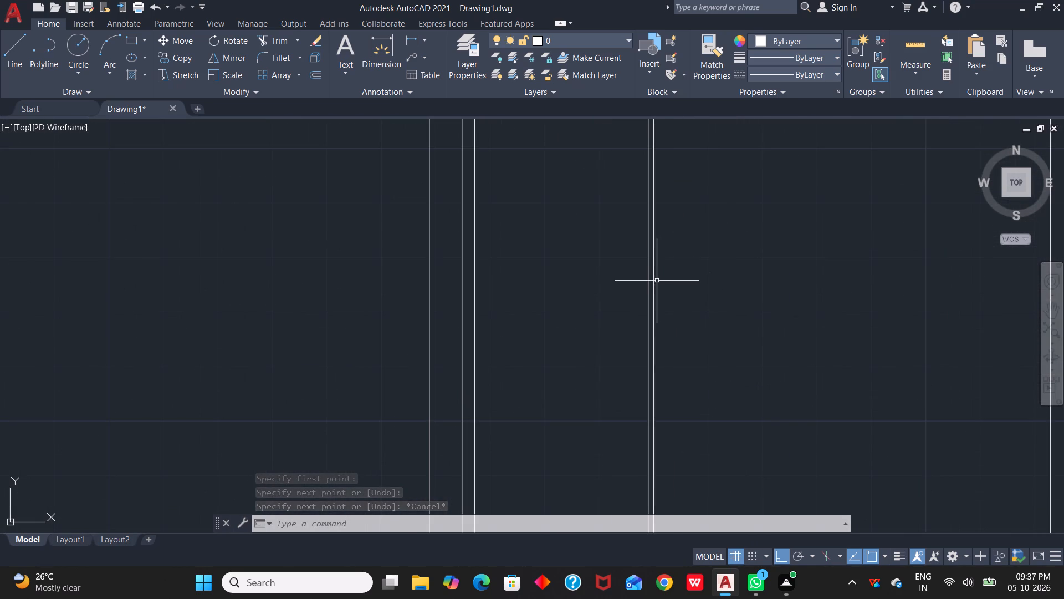
{"action": "key", "text": "o"}
{"action": "key", "text": "space"}
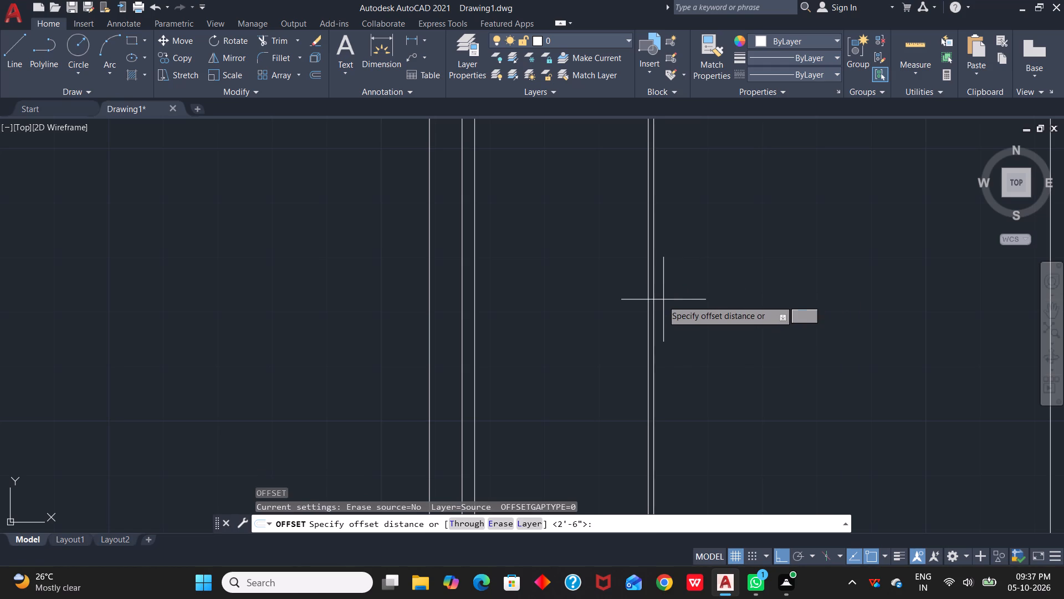
{"action": "left_click", "coordinate": [656, 304]}
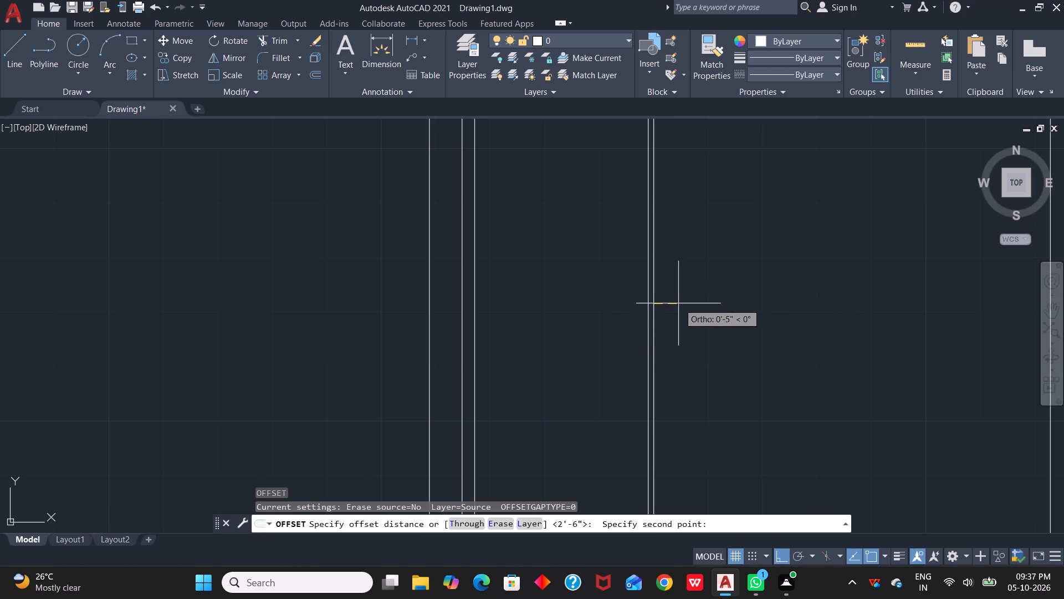
{"action": "type", "text": "3\""}
{"action": "key", "text": "space"}
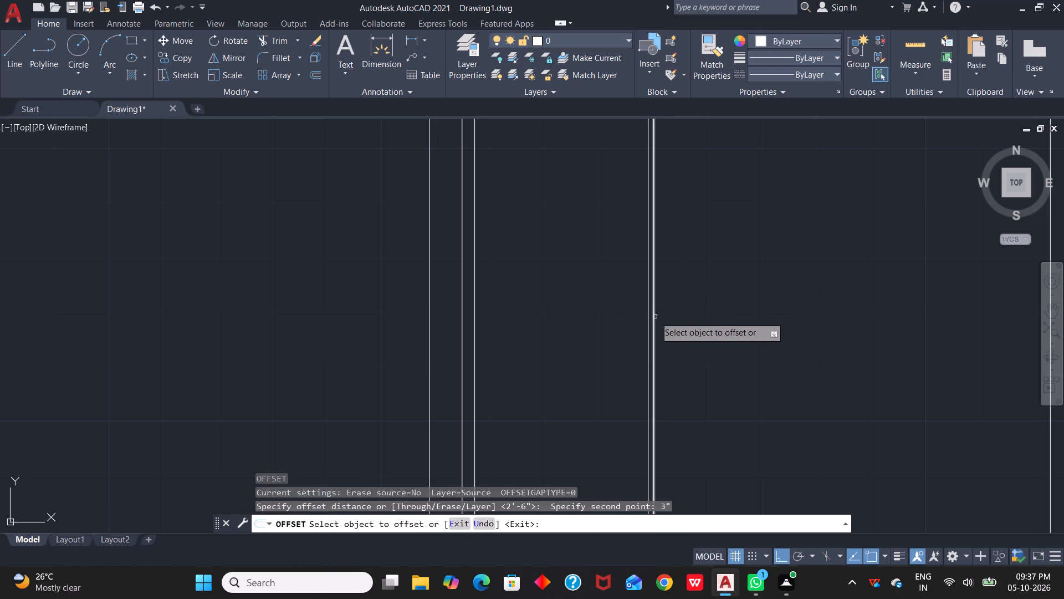
{"action": "left_click", "coordinate": [653, 318]}
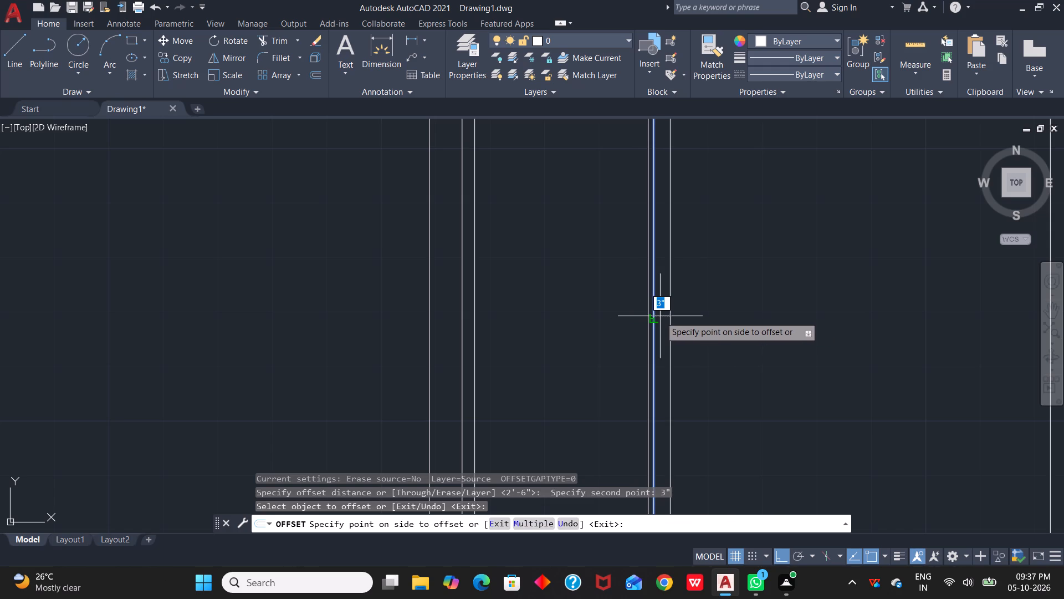
{"action": "type", "text": "1\""}
{"action": "key", "text": "space"}
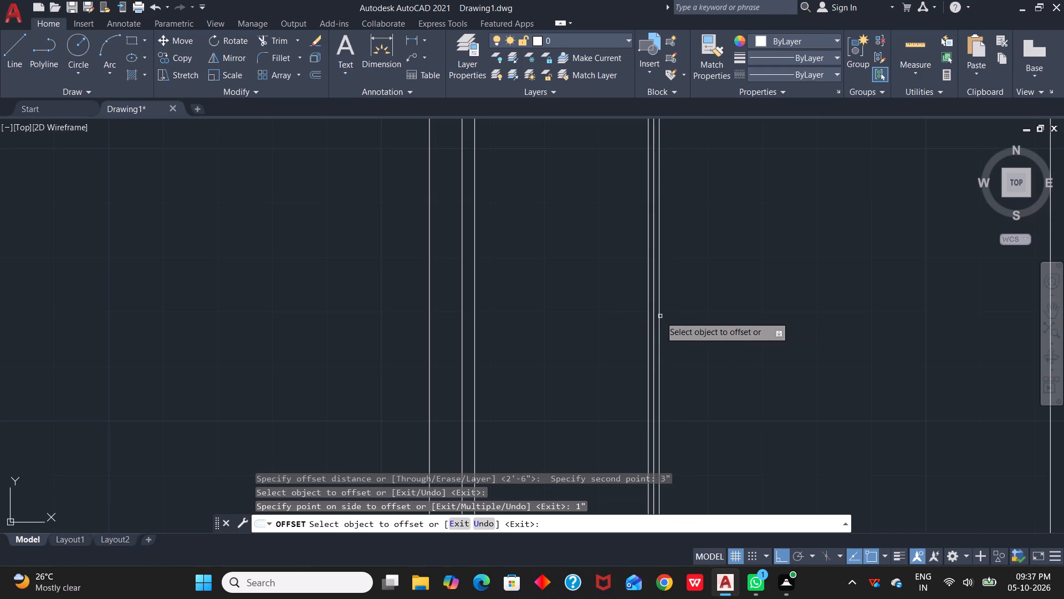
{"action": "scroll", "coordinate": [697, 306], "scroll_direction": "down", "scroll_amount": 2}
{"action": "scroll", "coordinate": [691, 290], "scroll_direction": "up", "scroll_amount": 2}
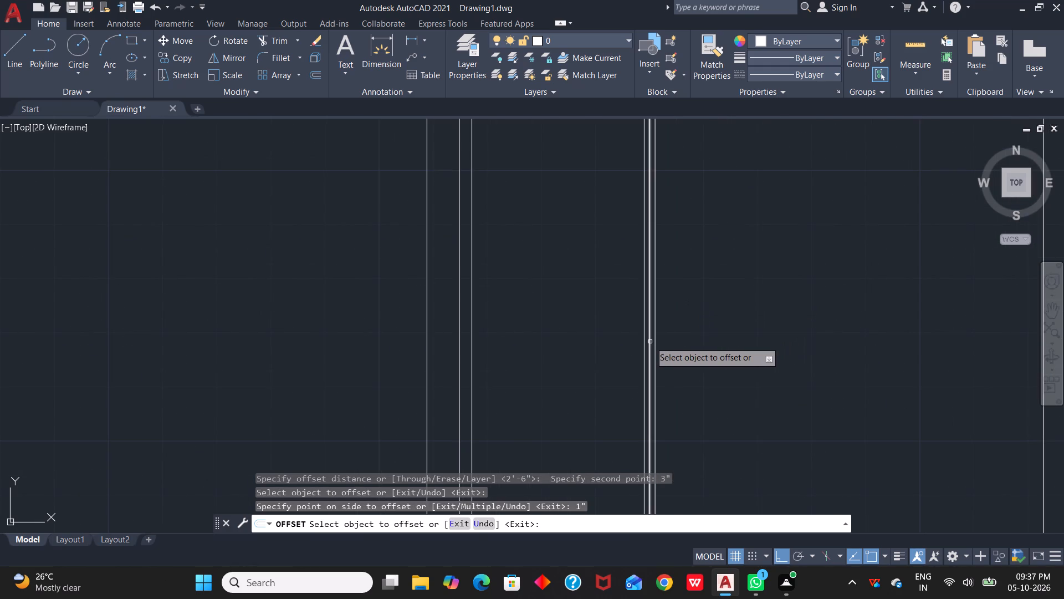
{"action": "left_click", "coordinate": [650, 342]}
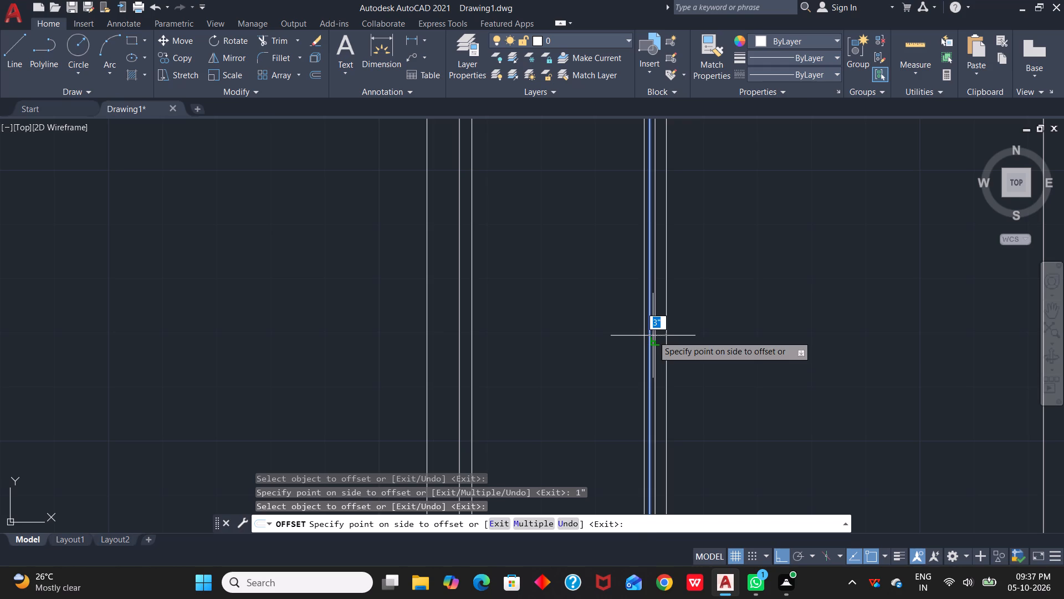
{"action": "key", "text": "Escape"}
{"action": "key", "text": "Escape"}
Delete the middle of the three closely spaced vertical lines, keeping the counter edge and the 1" offset copy.
{"action": "left_click", "coordinate": [653, 336]}
{"action": "scroll", "coordinate": [652, 336], "scroll_direction": "up", "scroll_amount": 2}
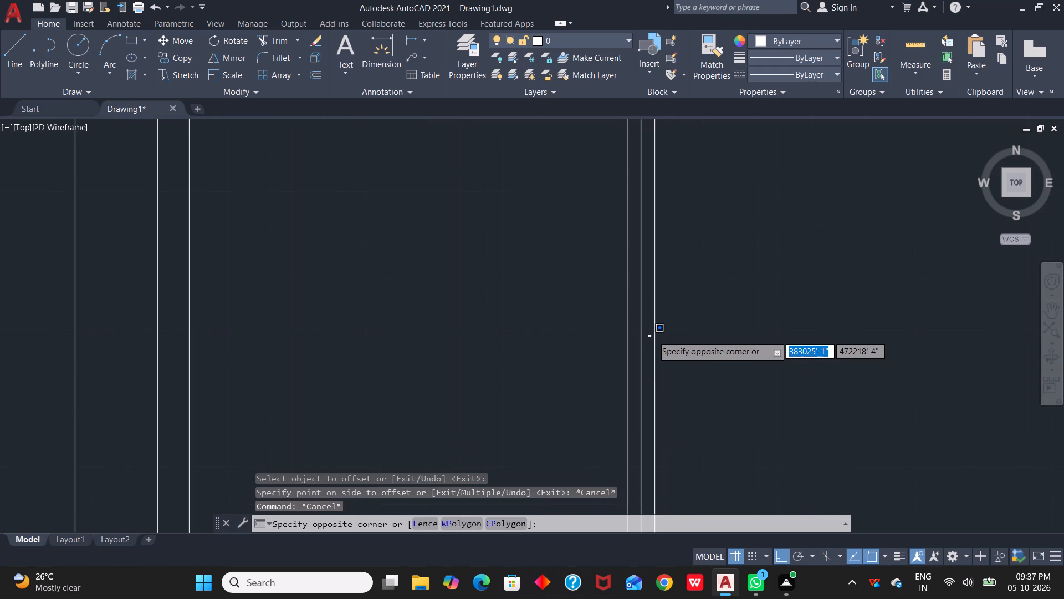
{"action": "left_click", "coordinate": [639, 337]}
{"action": "key", "text": "Delete"}
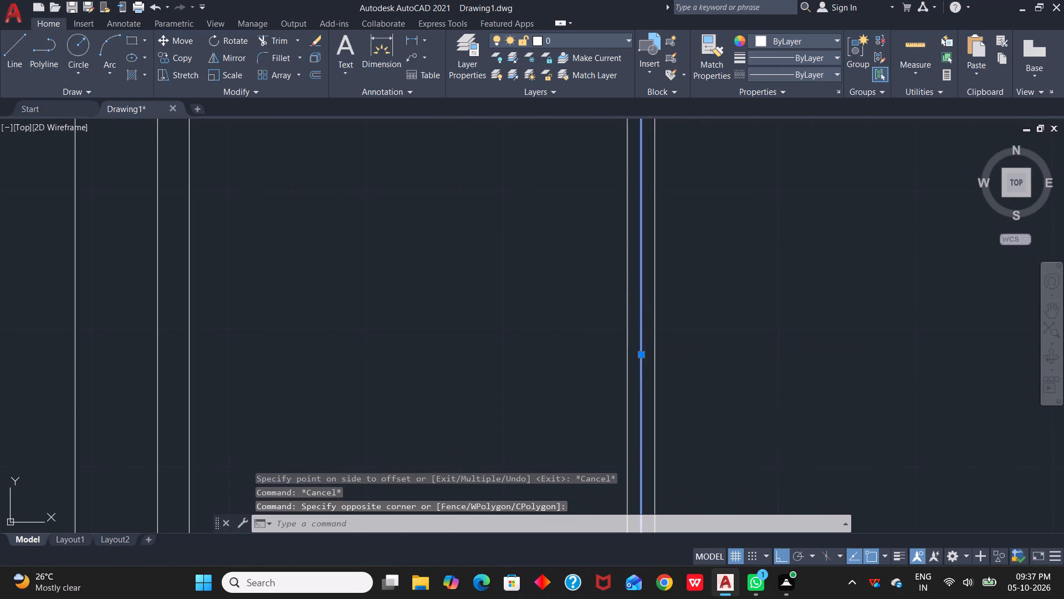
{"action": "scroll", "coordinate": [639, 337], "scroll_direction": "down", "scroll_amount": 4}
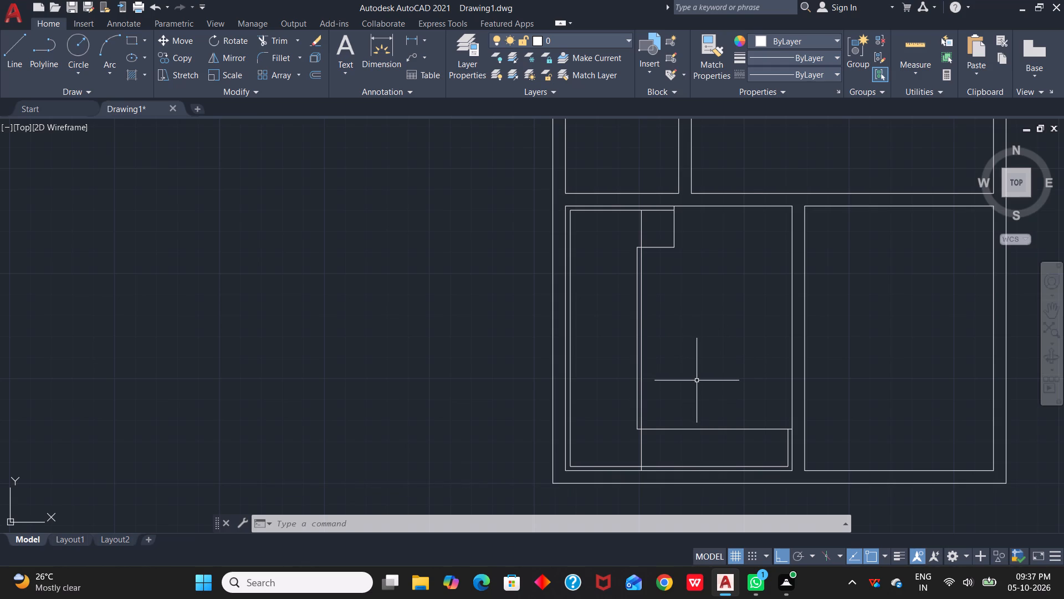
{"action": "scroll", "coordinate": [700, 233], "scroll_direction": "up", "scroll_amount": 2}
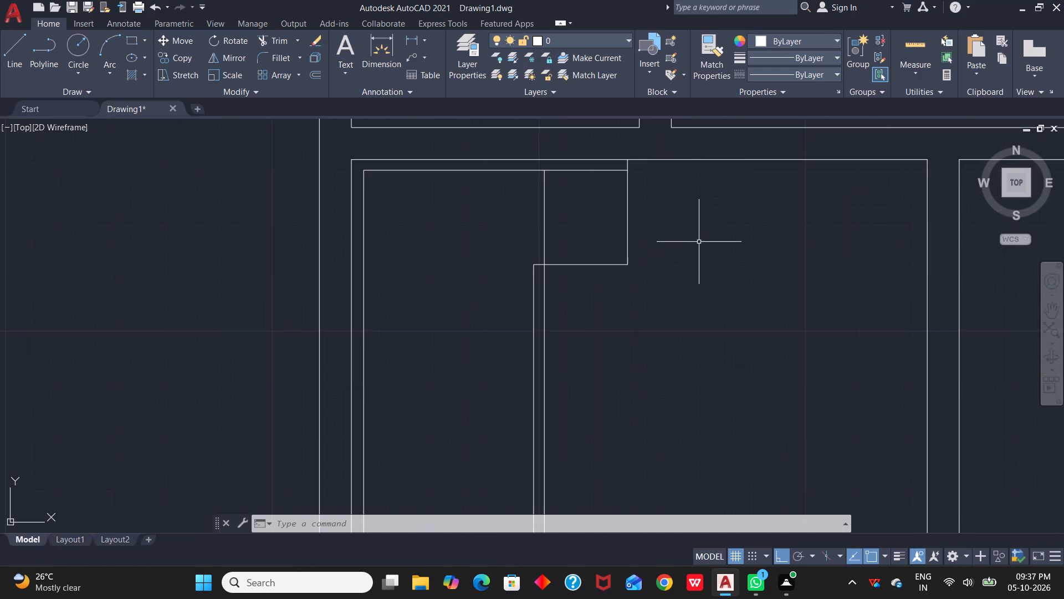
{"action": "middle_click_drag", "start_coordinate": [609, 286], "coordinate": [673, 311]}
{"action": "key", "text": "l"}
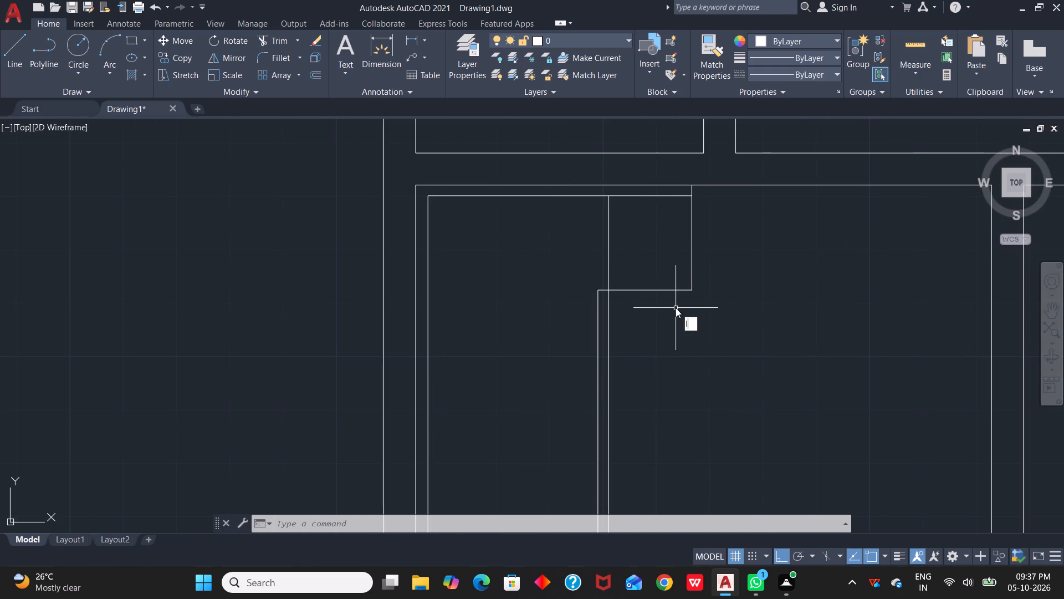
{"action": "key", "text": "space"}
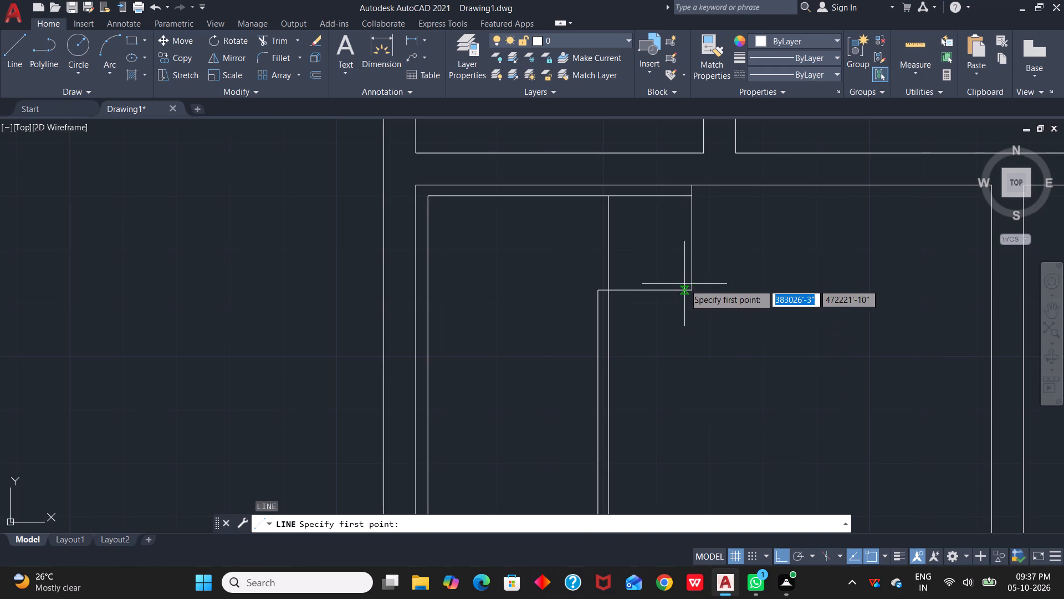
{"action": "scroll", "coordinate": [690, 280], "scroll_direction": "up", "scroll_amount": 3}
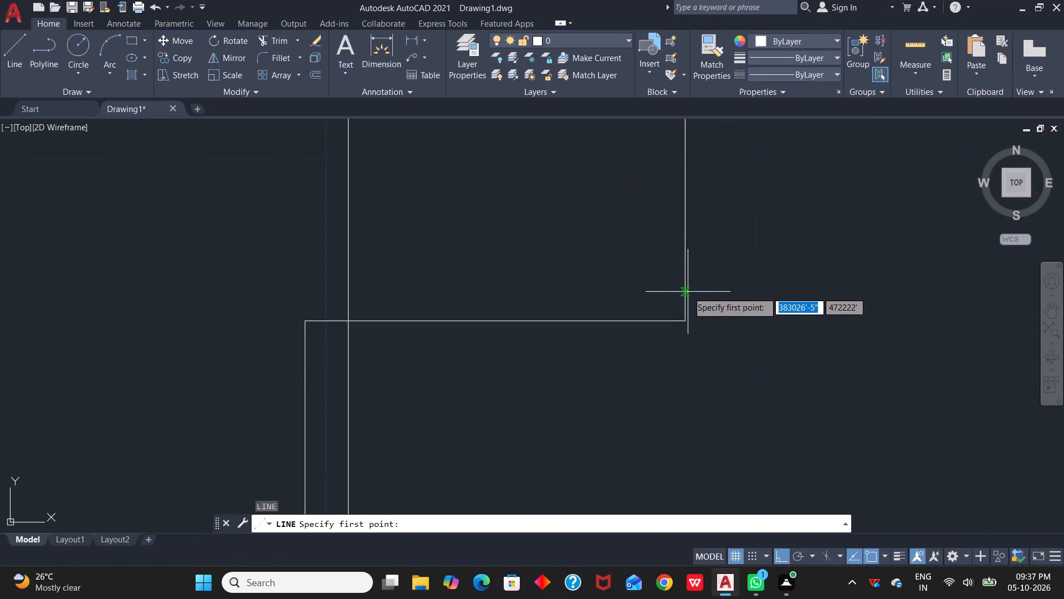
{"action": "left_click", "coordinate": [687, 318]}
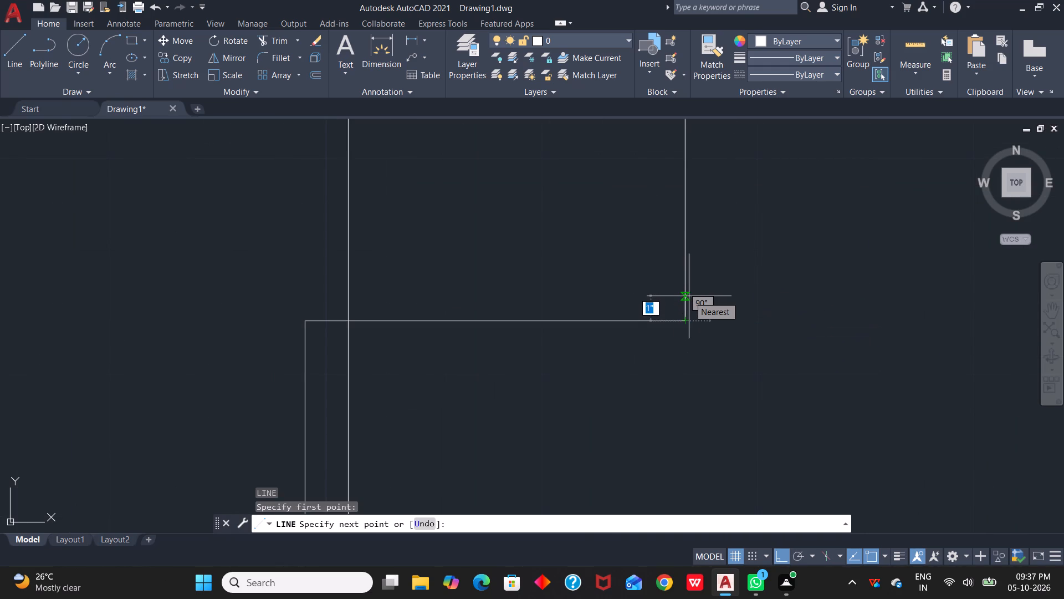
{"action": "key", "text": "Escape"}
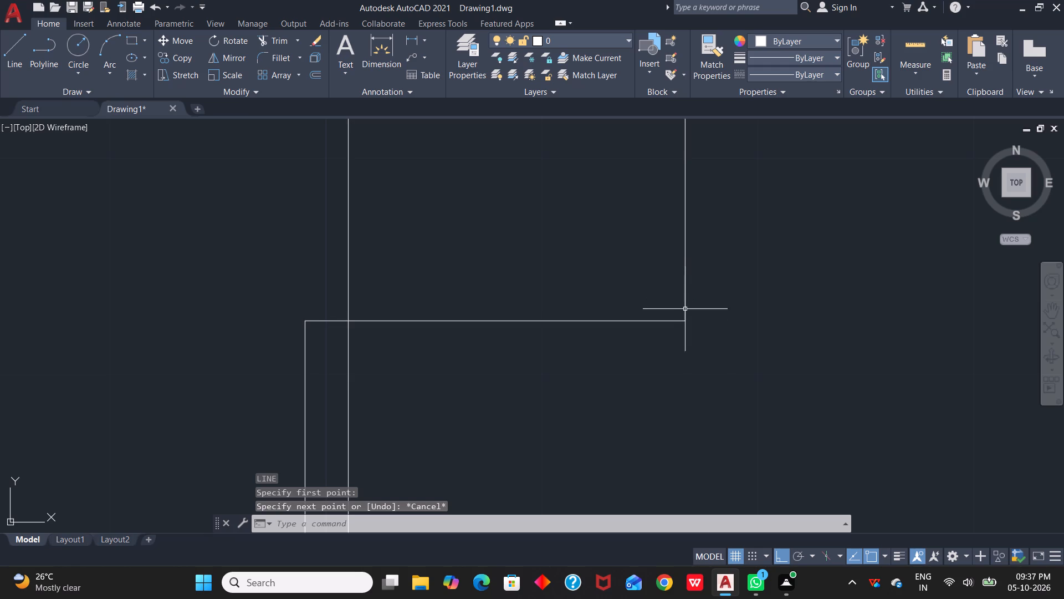
Draw a line about 1'-6" west from just above the southeast corner of the counter's north end, parallel to its south edge.
{"action": "type", "text": "l"}
{"action": "key", "text": "space"}
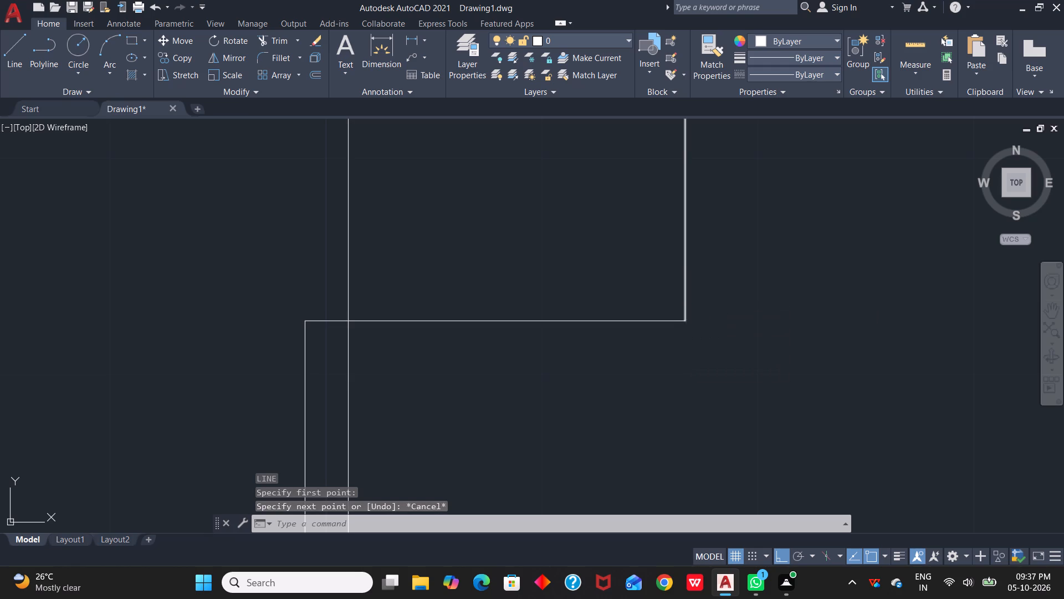
{"action": "left_click", "coordinate": [686, 302]}
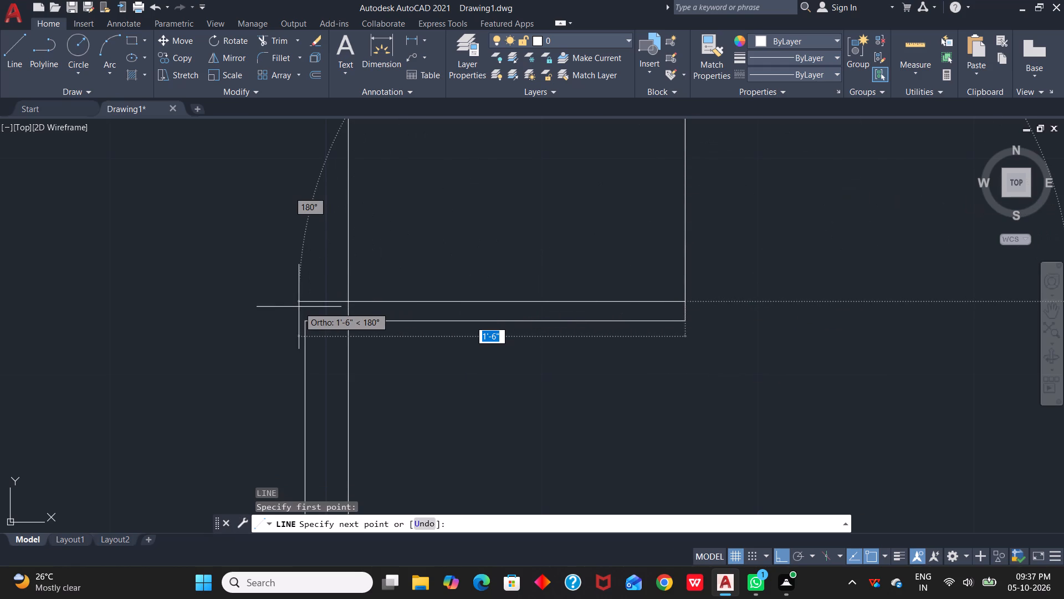
{"action": "scroll", "coordinate": [300, 307], "scroll_direction": "up", "scroll_amount": 3}
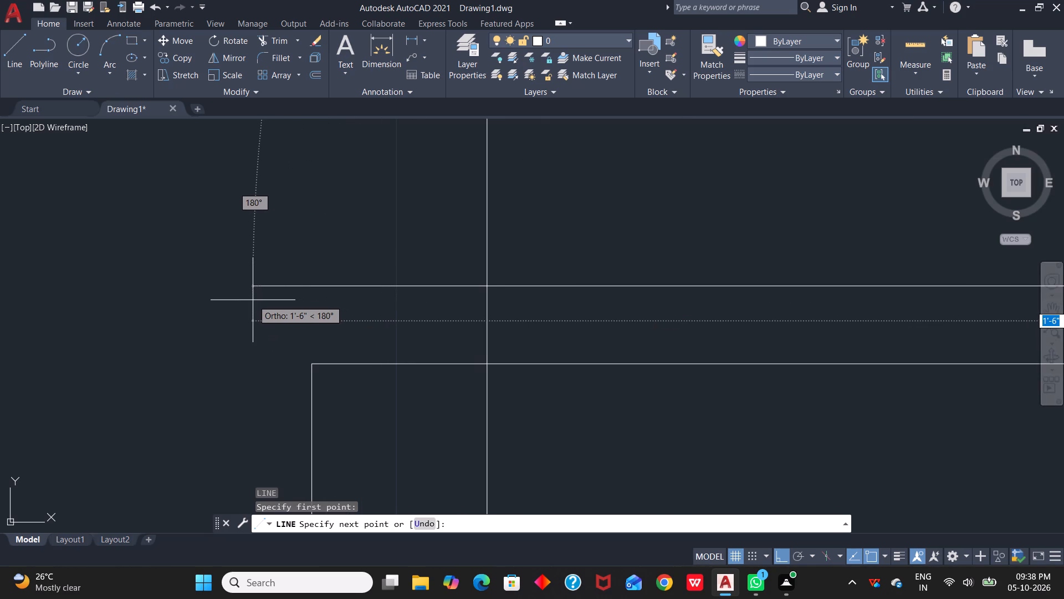
{"action": "left_click", "coordinate": [252, 300]}
Continue the line about 7'-6" south, parallel to the counter's long vertical edge, to just below its lower inside corner.
{"action": "scroll", "coordinate": [252, 300], "scroll_direction": "down", "scroll_amount": 6}
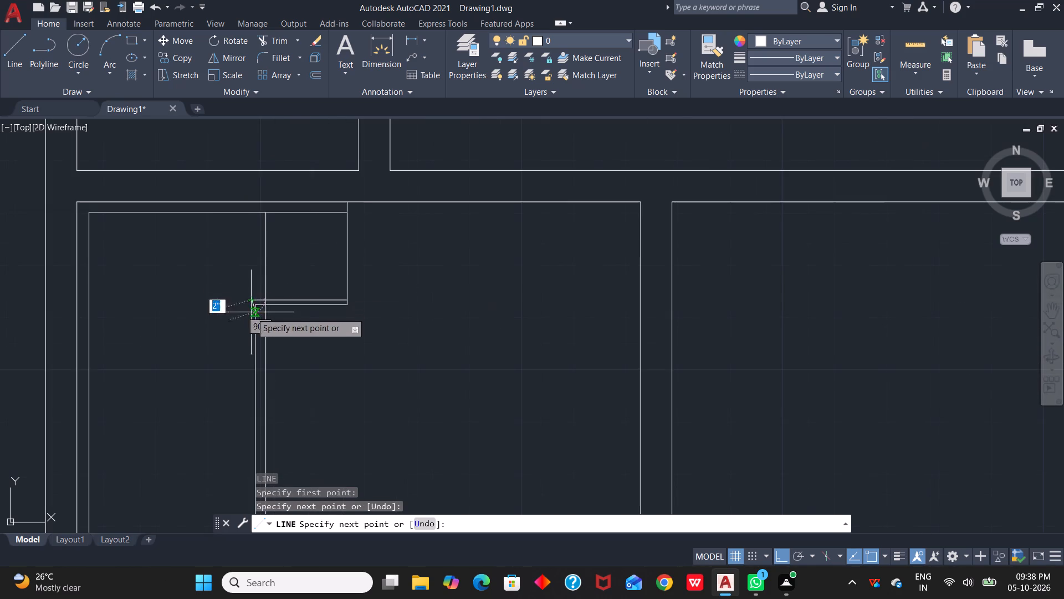
{"action": "middle_click_drag", "start_coordinate": [248, 361], "coordinate": [442, 277]}
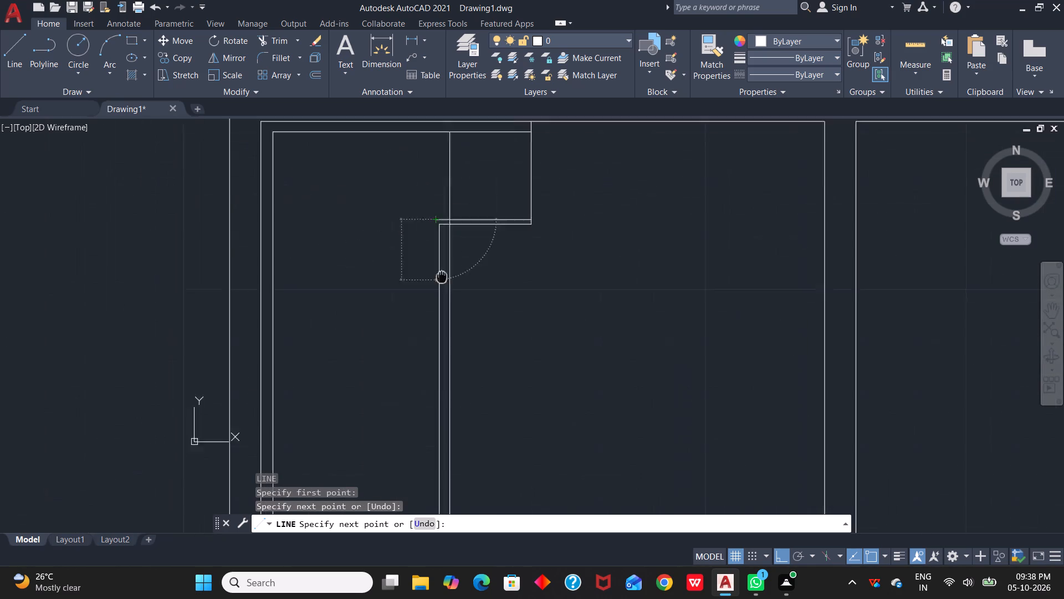
{"action": "middle_click_drag", "start_coordinate": [442, 277], "coordinate": [807, 22]}
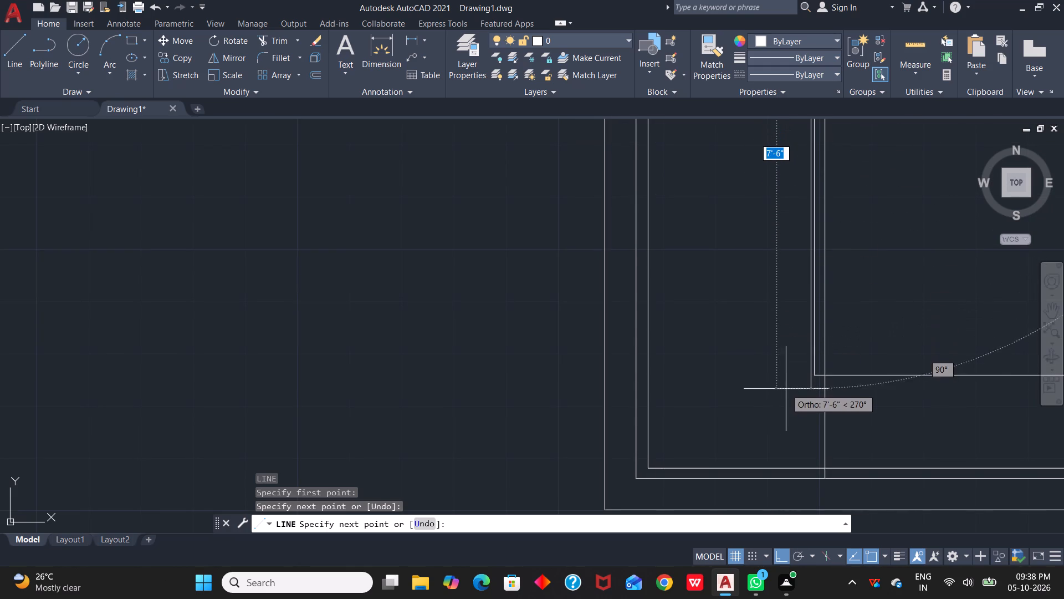
{"action": "left_click", "coordinate": [812, 383]}
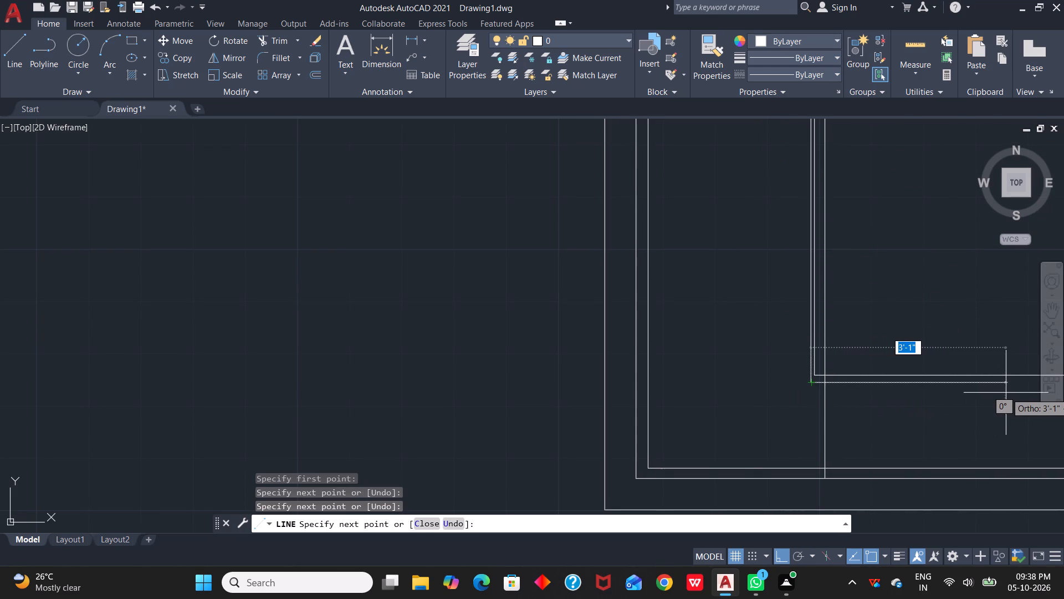
Continue the line about 3'-0" east below the counter's south section edge, and close it about 1" north onto that edge.
{"action": "scroll", "coordinate": [1006, 393], "scroll_direction": "down", "scroll_amount": 1}
{"action": "middle_click_drag", "start_coordinate": [1006, 393], "coordinate": [853, 390]}
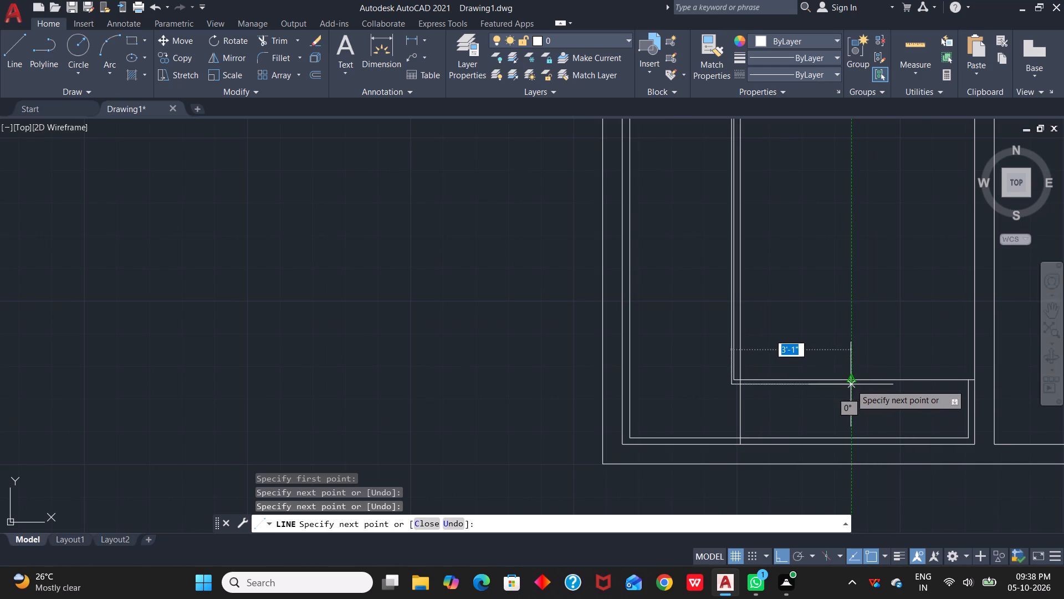
{"action": "scroll", "coordinate": [851, 384], "scroll_direction": "up", "scroll_amount": 2}
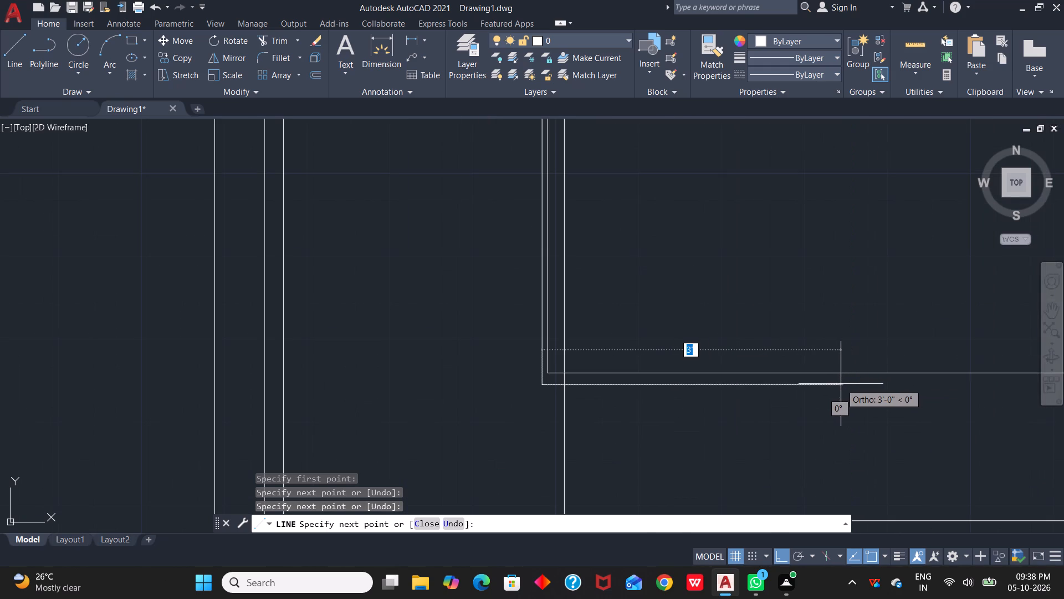
{"action": "left_click", "coordinate": [841, 384]}
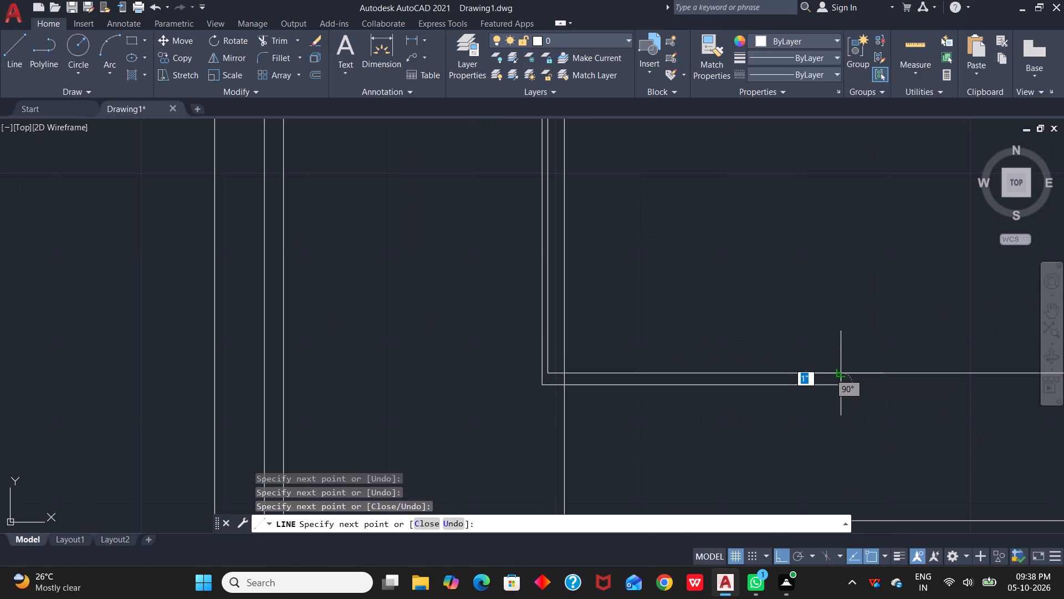
{"action": "scroll", "coordinate": [840, 377], "scroll_direction": "up", "scroll_amount": 3}
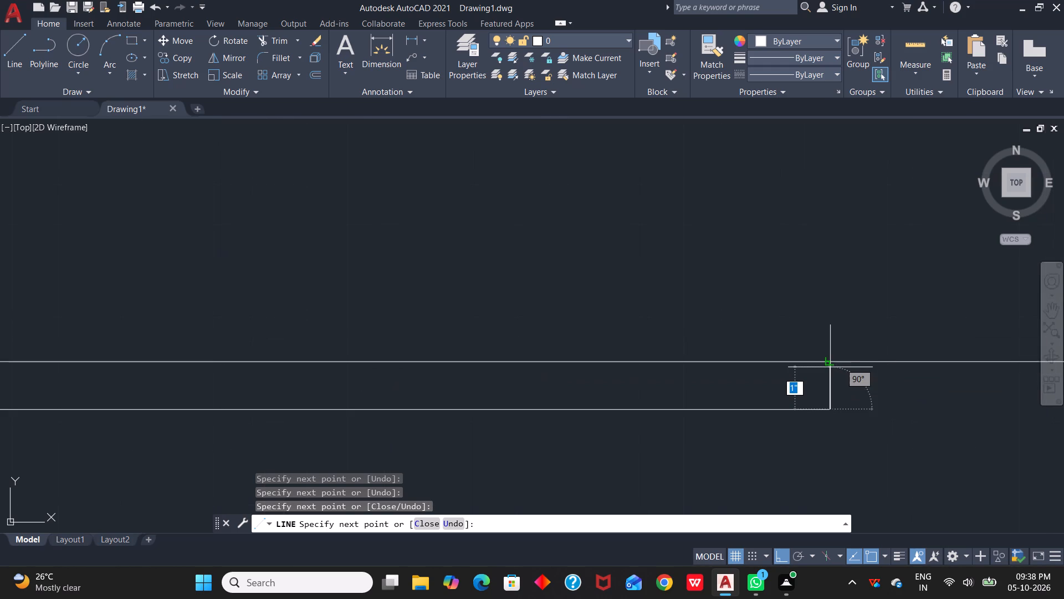
{"action": "left_click", "coordinate": [830, 367]}
{"action": "key", "text": "Escape"}
Draw a horizontal line about 2'-8" west from just below the double edge's north corner to the west wall's offset line.
{"action": "scroll", "coordinate": [871, 384], "scroll_direction": "down", "scroll_amount": 2}
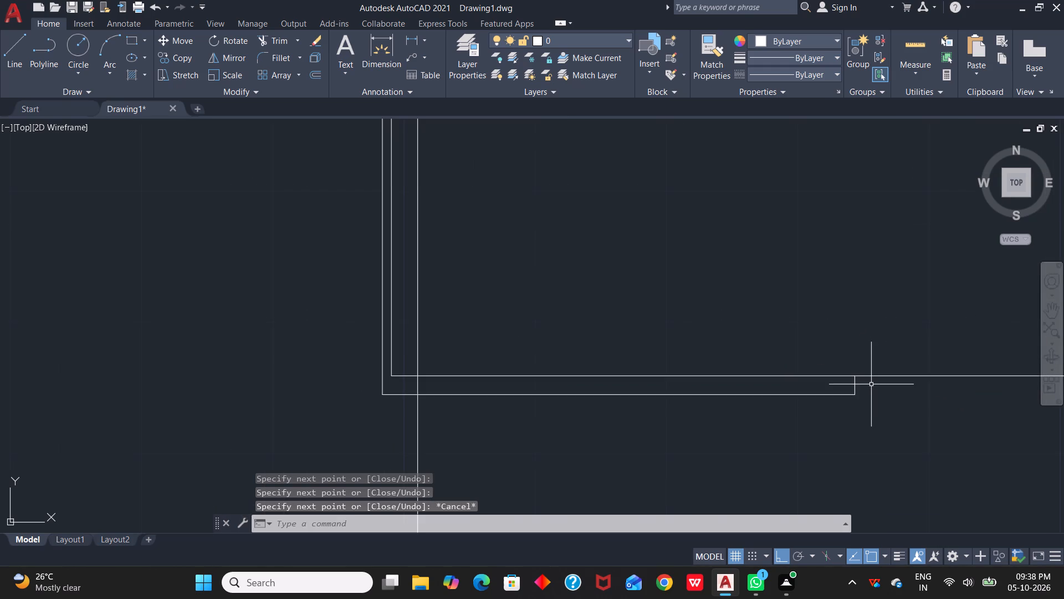
{"action": "scroll", "coordinate": [871, 384], "scroll_direction": "down", "scroll_amount": 3}
{"action": "scroll", "coordinate": [802, 316], "scroll_direction": "down", "scroll_amount": 1}
{"action": "middle_click_drag", "start_coordinate": [802, 316], "coordinate": [838, 342]}
{"action": "scroll", "coordinate": [816, 324], "scroll_direction": "up", "scroll_amount": 2}
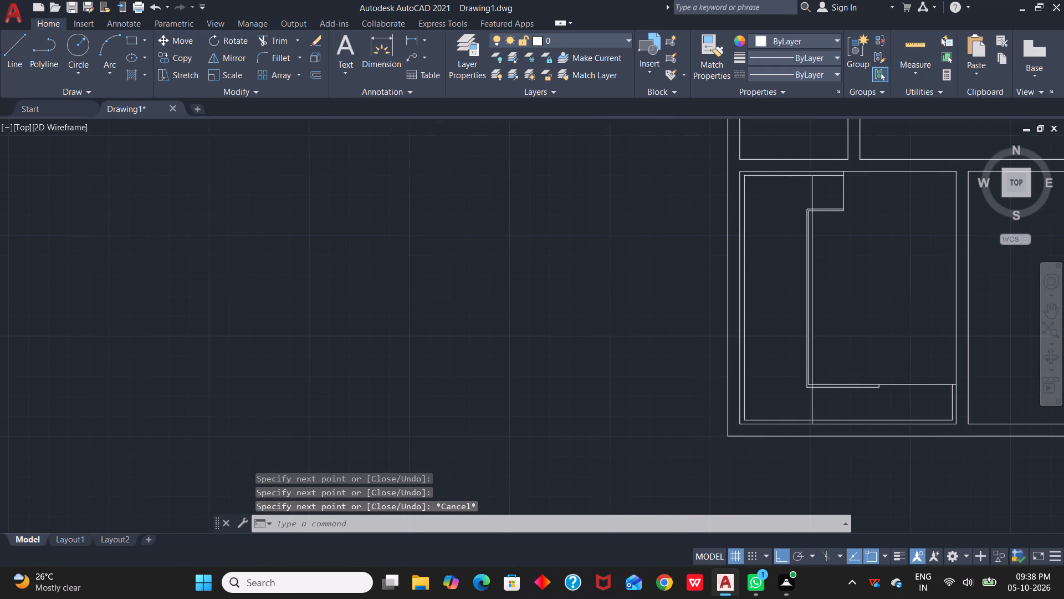
{"action": "scroll", "coordinate": [816, 324], "scroll_direction": "up", "scroll_amount": 2}
{"action": "scroll", "coordinate": [791, 327], "scroll_direction": "down", "scroll_amount": 1}
{"action": "middle_click_drag", "start_coordinate": [807, 316], "coordinate": [868, 426]}
{"action": "scroll", "coordinate": [807, 316], "scroll_direction": "down", "scroll_amount": 1}
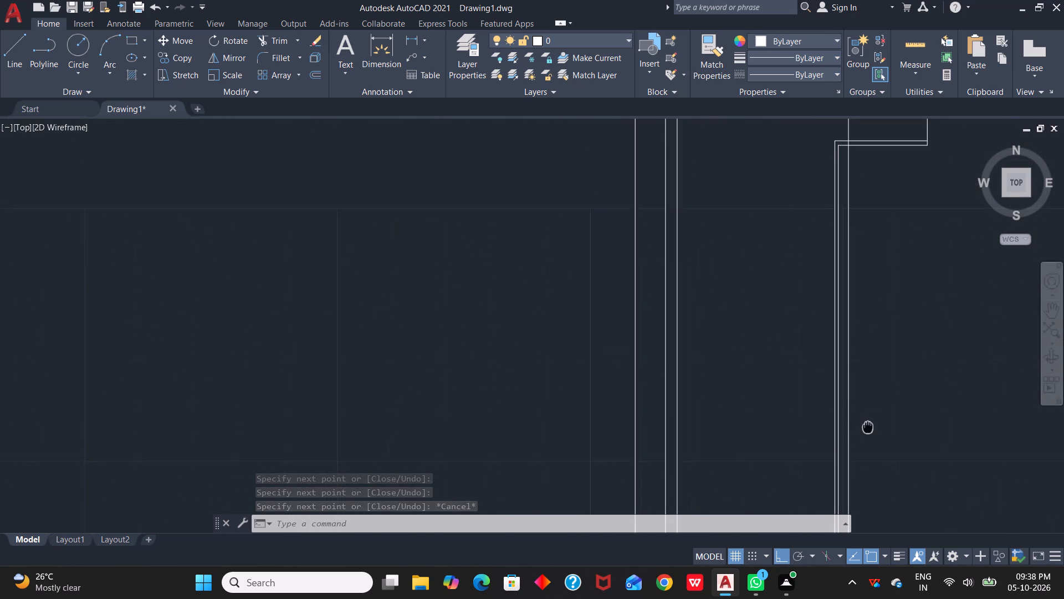
{"action": "middle_click_drag", "start_coordinate": [868, 426], "coordinate": [863, 439]}
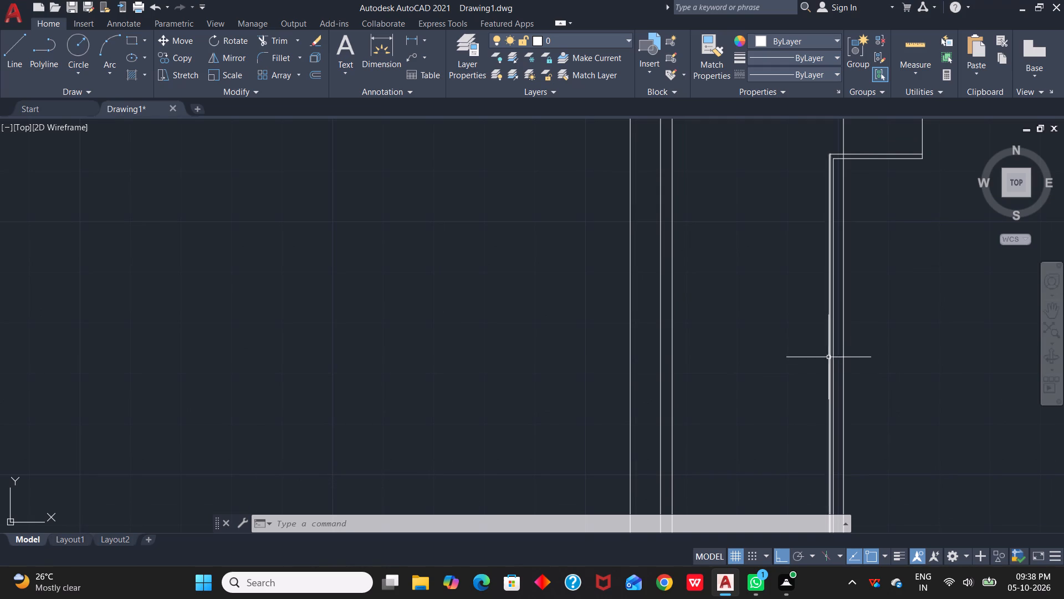
{"action": "scroll", "coordinate": [874, 364], "scroll_direction": "down", "scroll_amount": 1}
{"action": "middle_click_drag", "start_coordinate": [874, 363], "coordinate": [891, 305]}
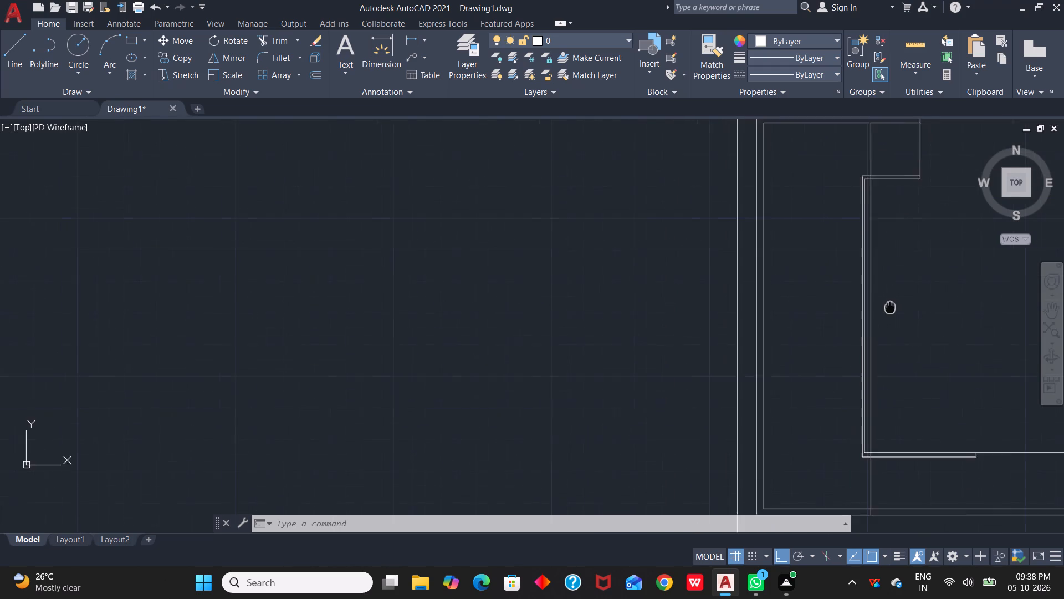
{"action": "middle_click_drag", "start_coordinate": [891, 305], "coordinate": [906, 353]}
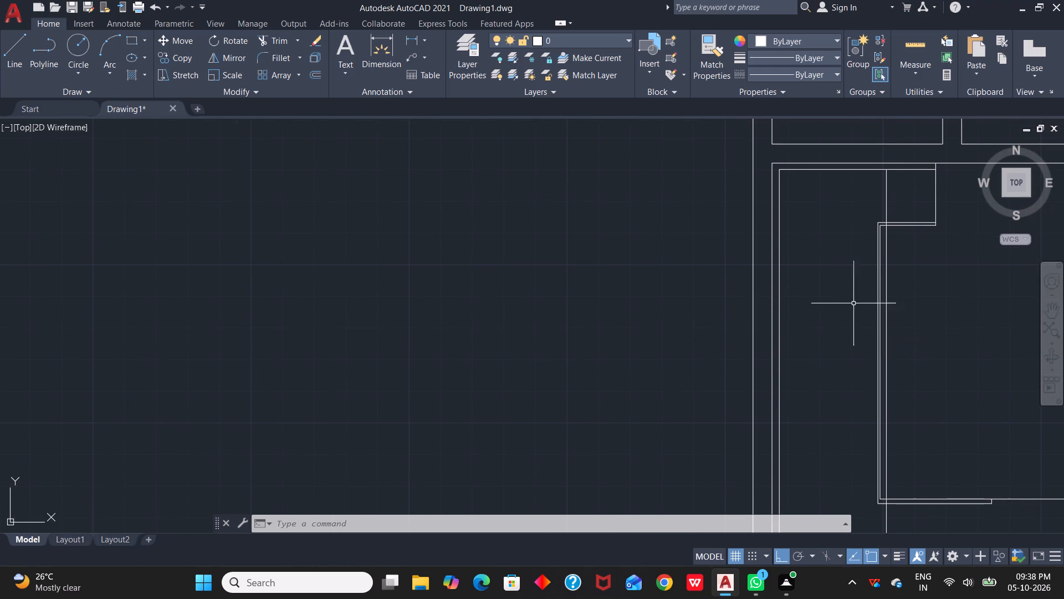
{"action": "scroll", "coordinate": [882, 257], "scroll_direction": "up", "scroll_amount": 2}
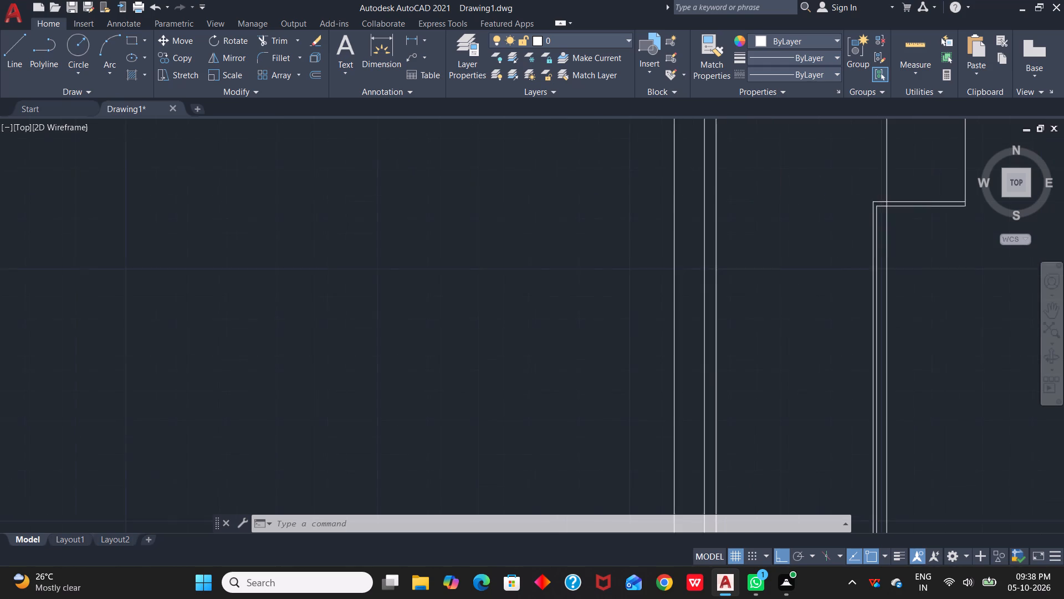
{"action": "middle_click_drag", "start_coordinate": [863, 189], "coordinate": [873, 250]}
{"action": "scroll", "coordinate": [883, 250], "scroll_direction": "up", "scroll_amount": 3}
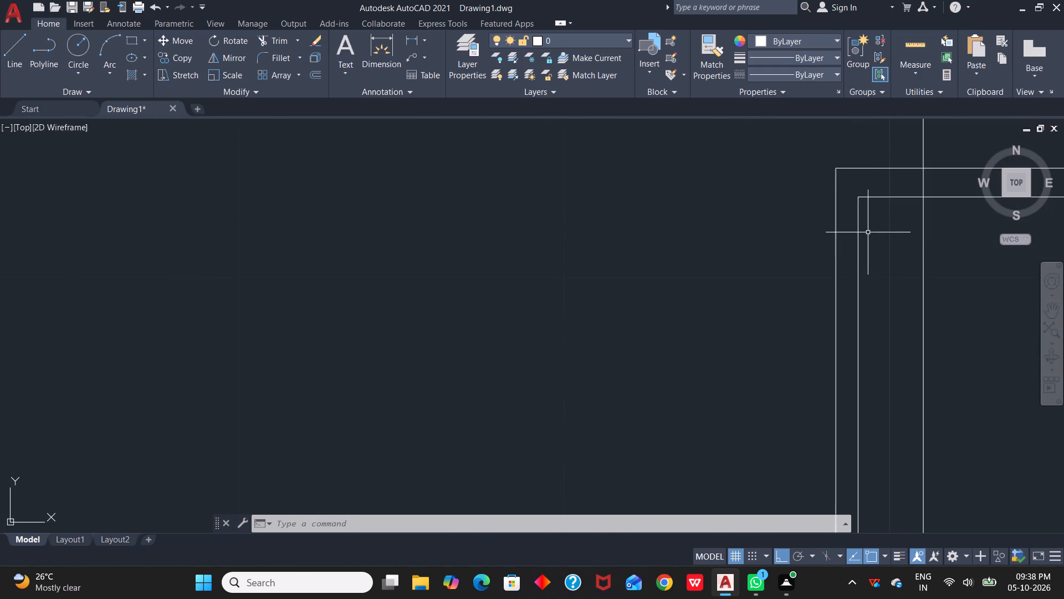
{"action": "type", "text": "l"}
{"action": "key", "text": "space"}
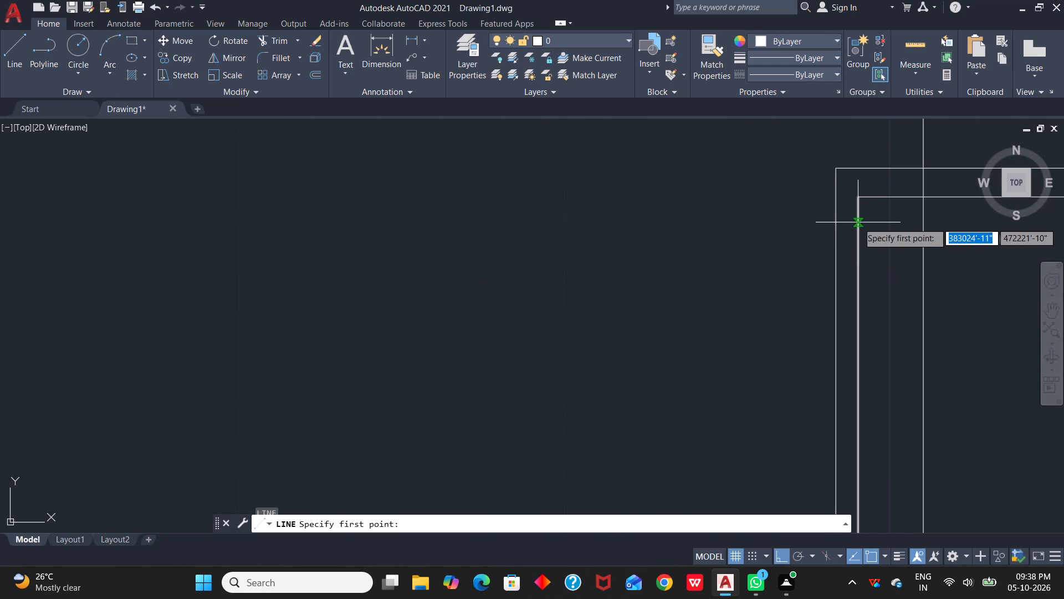
{"action": "left_click", "coordinate": [859, 214]}
{"action": "scroll", "coordinate": [473, 213], "scroll_direction": "down", "scroll_amount": 4}
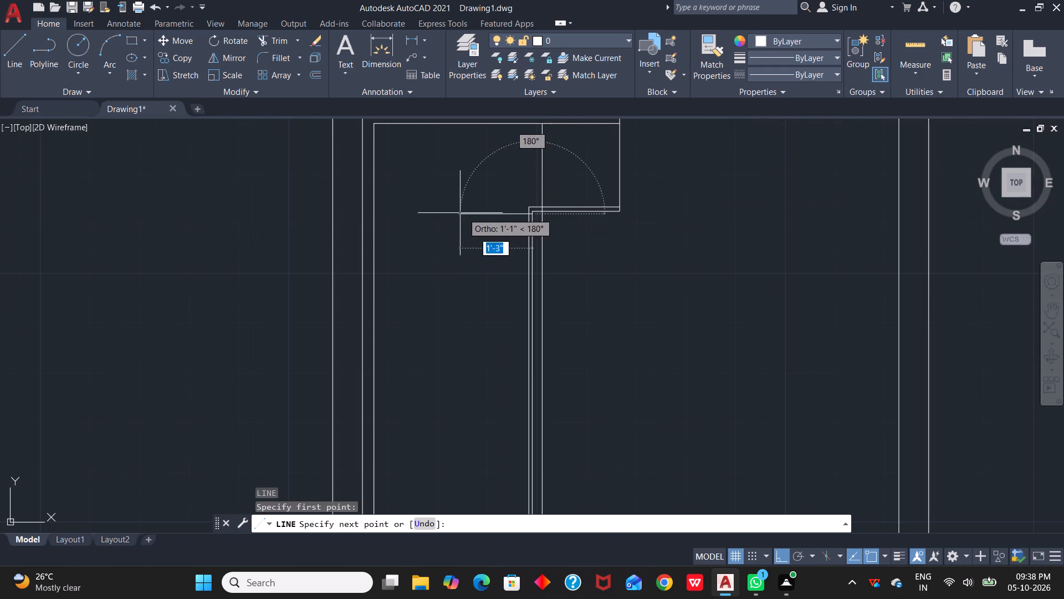
{"action": "scroll", "coordinate": [372, 210], "scroll_direction": "up", "scroll_amount": 2}
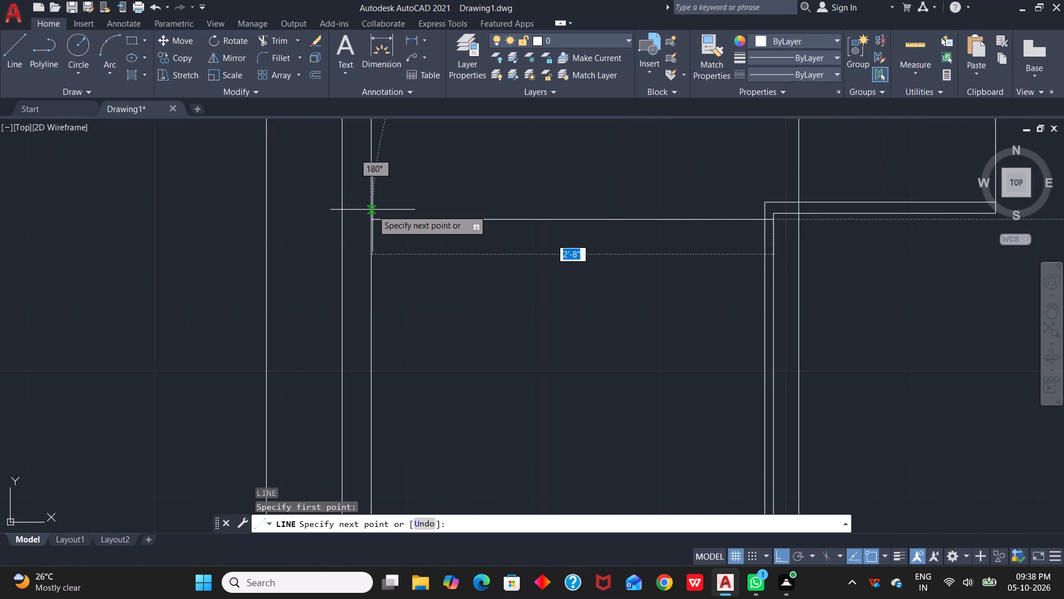
{"action": "left_click", "coordinate": [372, 218]}
{"action": "key", "text": "Escape"}
Offset the new horizontal line 1' southward seven times in succession down the strip along the west wall.
{"action": "scroll", "coordinate": [381, 217], "scroll_direction": "down", "scroll_amount": 4}
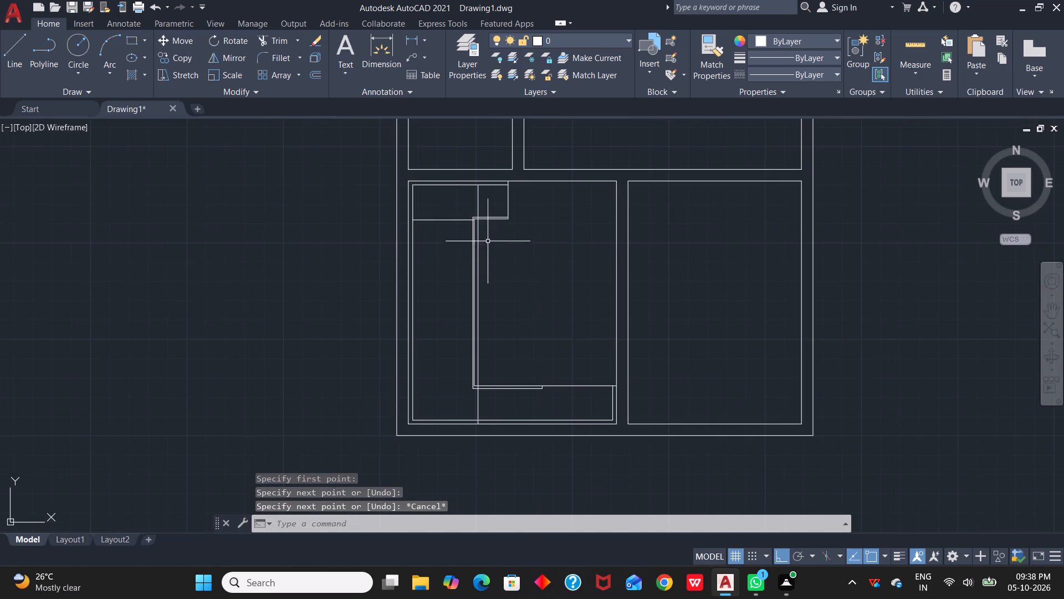
{"action": "scroll", "coordinate": [467, 290], "scroll_direction": "up", "scroll_amount": 2}
{"action": "scroll", "coordinate": [470, 278], "scroll_direction": "down", "scroll_amount": 2}
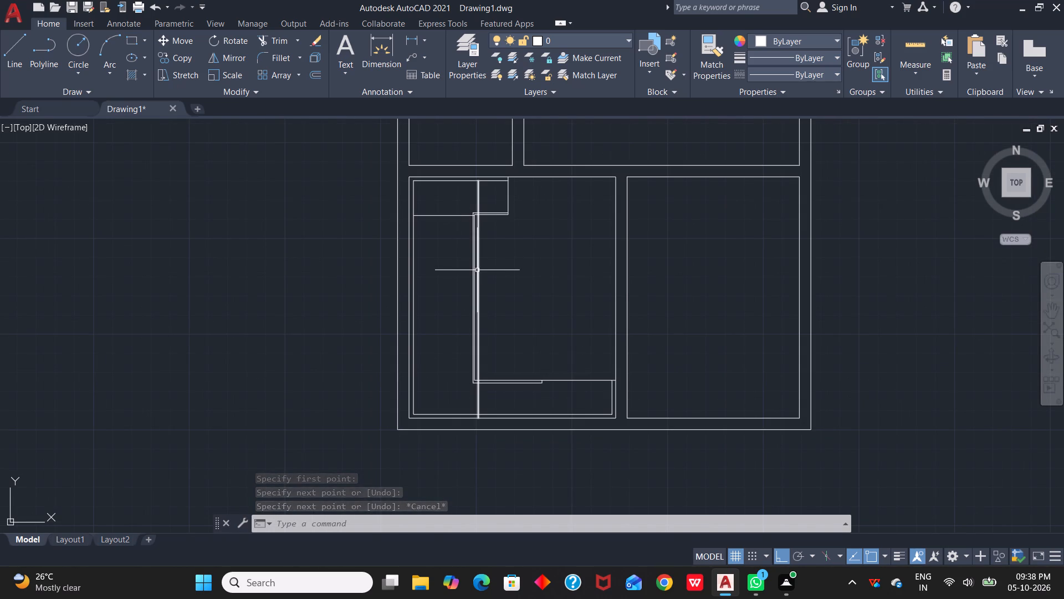
{"action": "type", "text": "o"}
{"action": "key", "text": "space"}
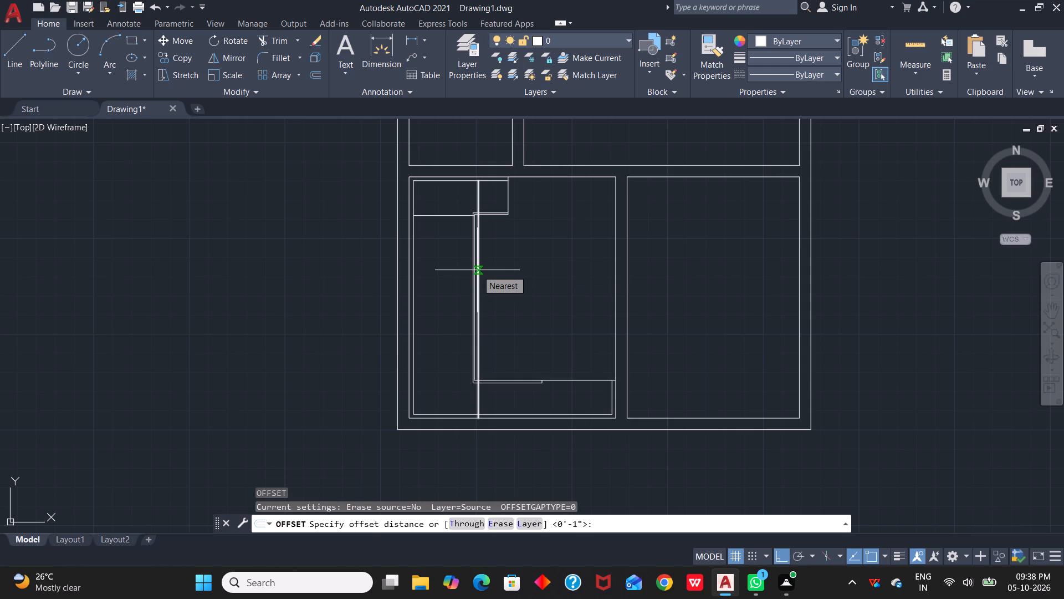
{"action": "type", "text": "1'"}
{"action": "key", "text": "space"}
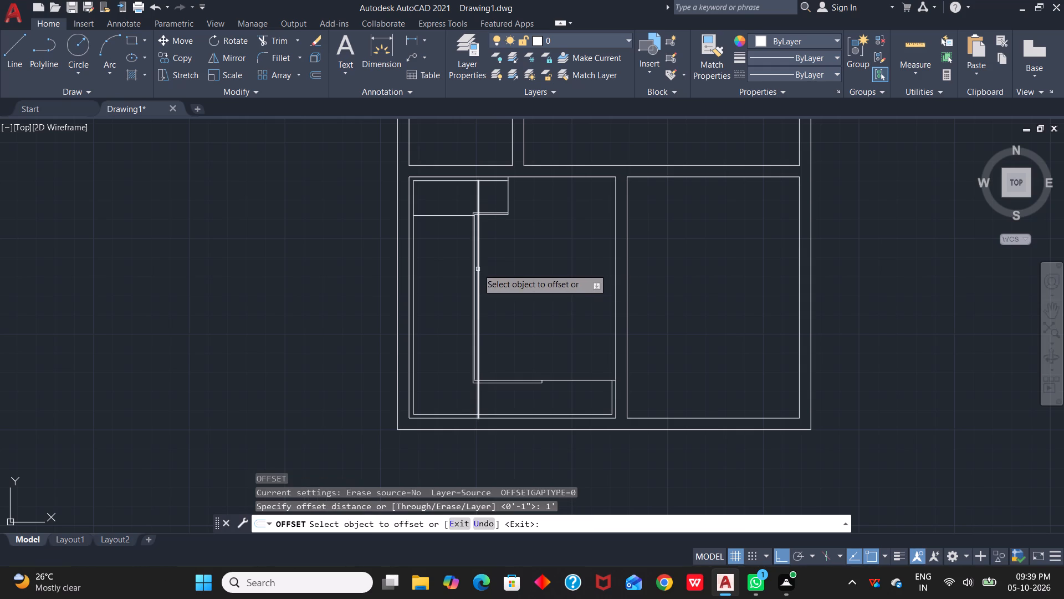
{"action": "left_click", "coordinate": [459, 215]}
{"action": "left_click", "coordinate": [461, 238]}
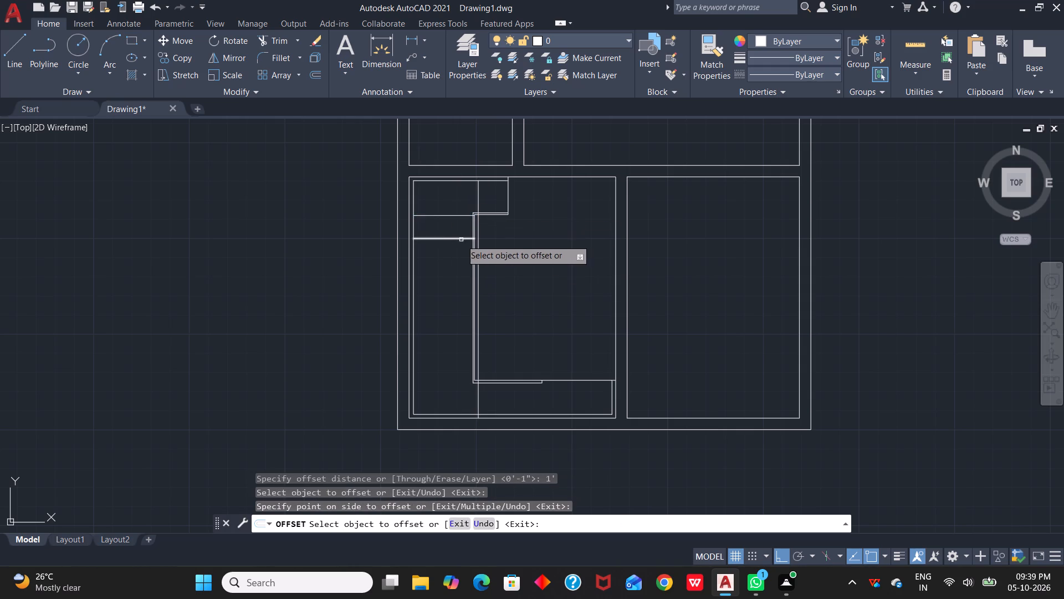
{"action": "left_click", "coordinate": [454, 239]}
{"action": "left_click", "coordinate": [452, 251]}
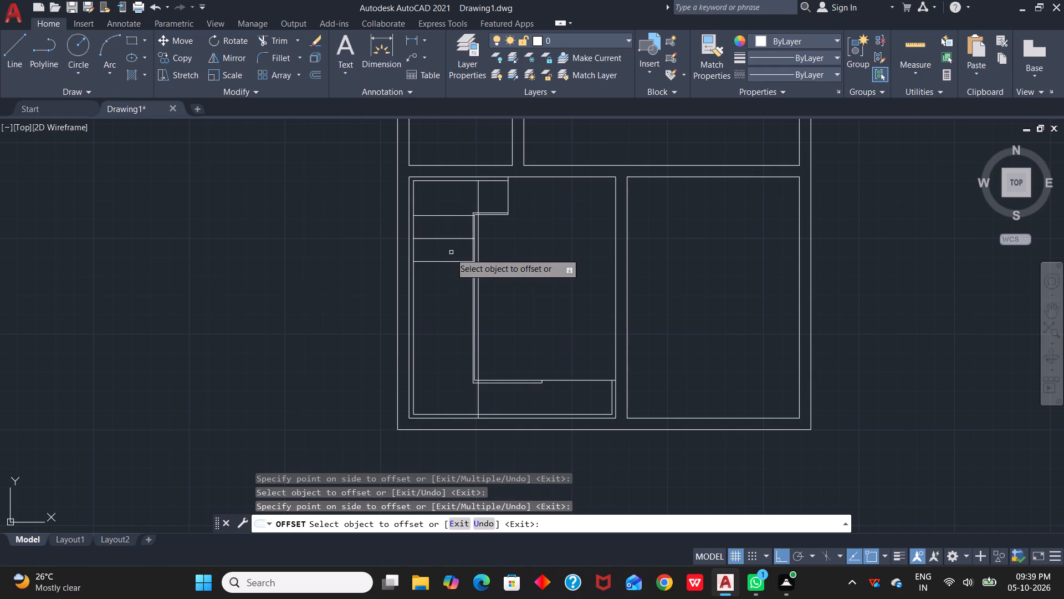
{"action": "left_click", "coordinate": [449, 263]}
{"action": "left_click", "coordinate": [448, 278]}
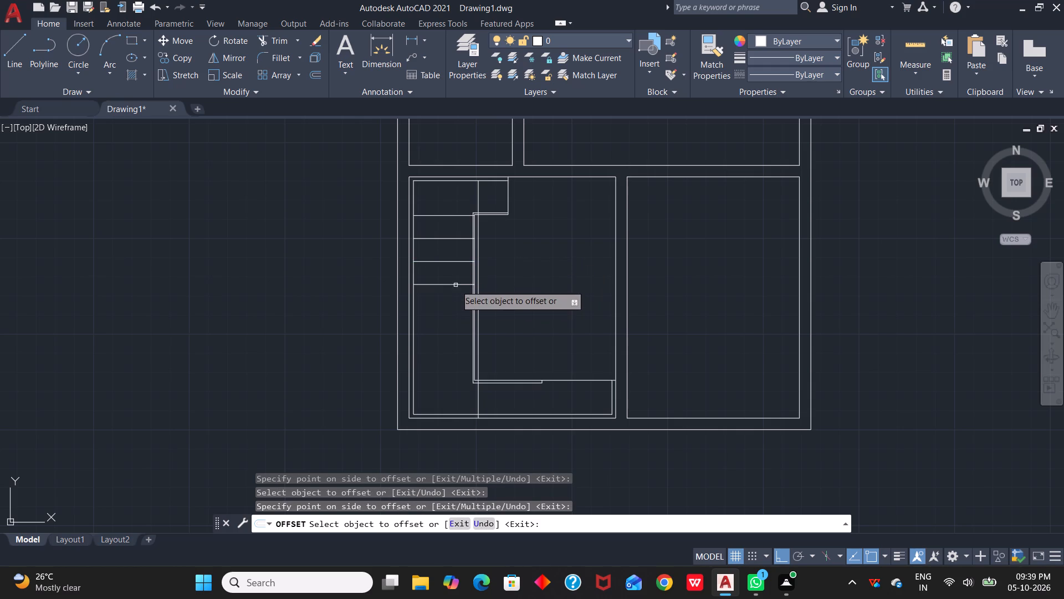
{"action": "left_click", "coordinate": [456, 285]}
{"action": "left_click", "coordinate": [446, 305]}
{"action": "left_click", "coordinate": [448, 309]}
{"action": "left_click", "coordinate": [448, 324]}
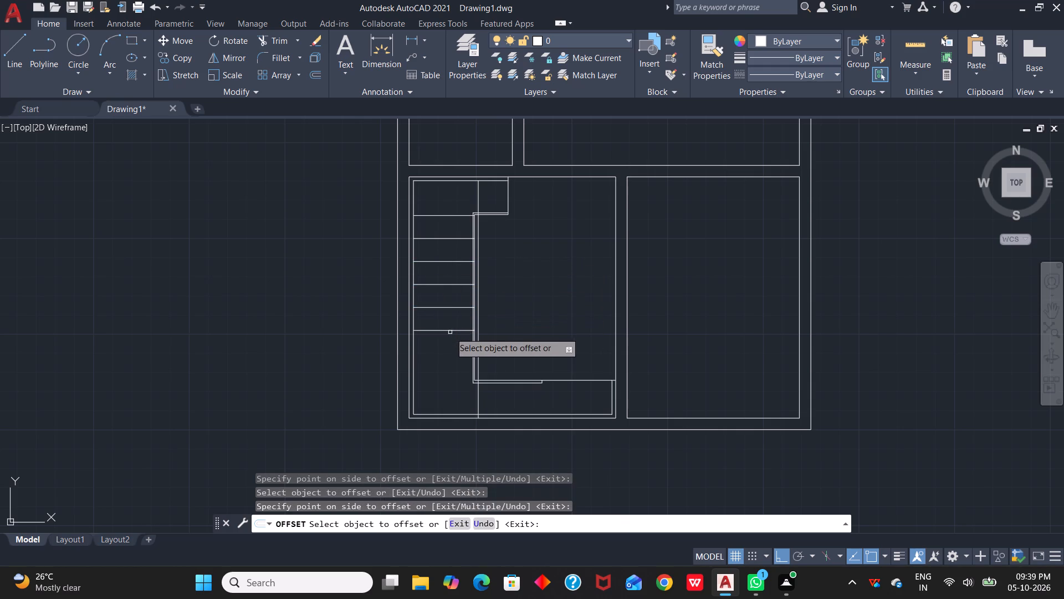
{"action": "left_click", "coordinate": [450, 332]}
{"action": "left_click", "coordinate": [447, 360]}
{"action": "left_click", "coordinate": [453, 357]}
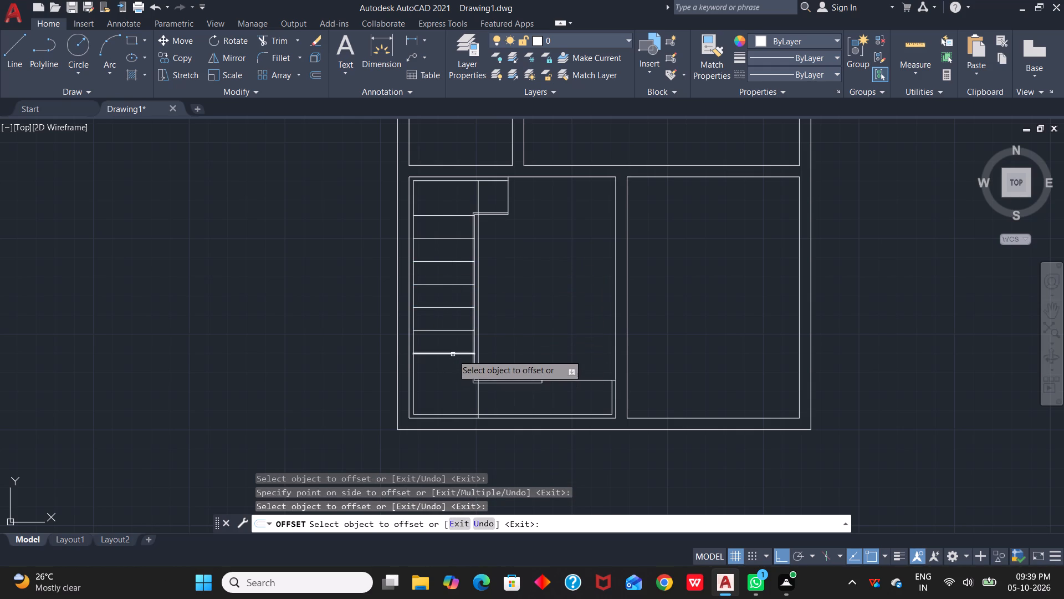
{"action": "left_click", "coordinate": [453, 354]}
{"action": "left_click", "coordinate": [450, 372]}
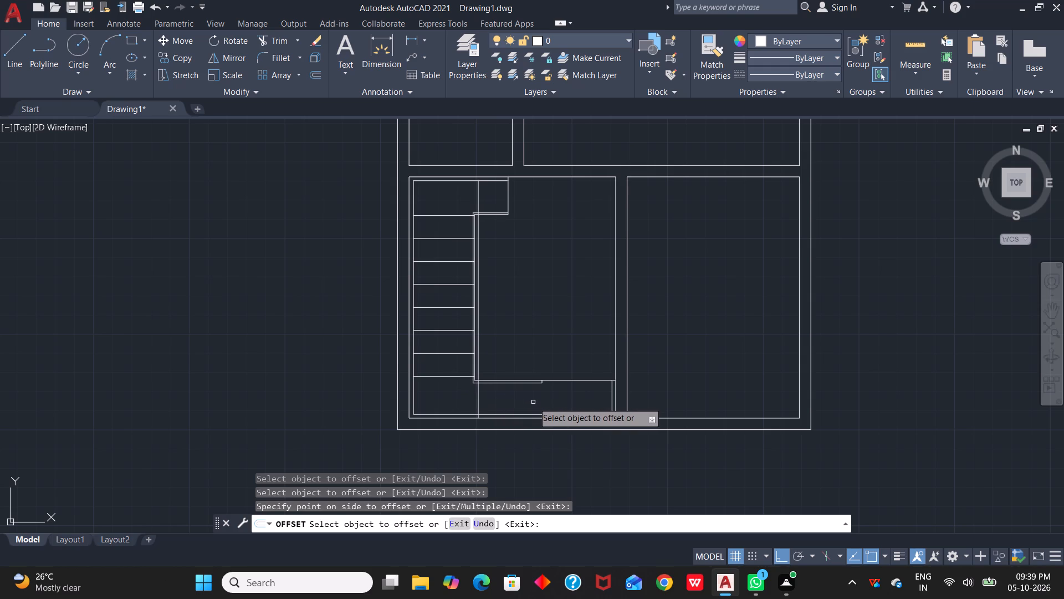
{"action": "scroll", "coordinate": [523, 392], "scroll_direction": "up", "scroll_amount": 3}
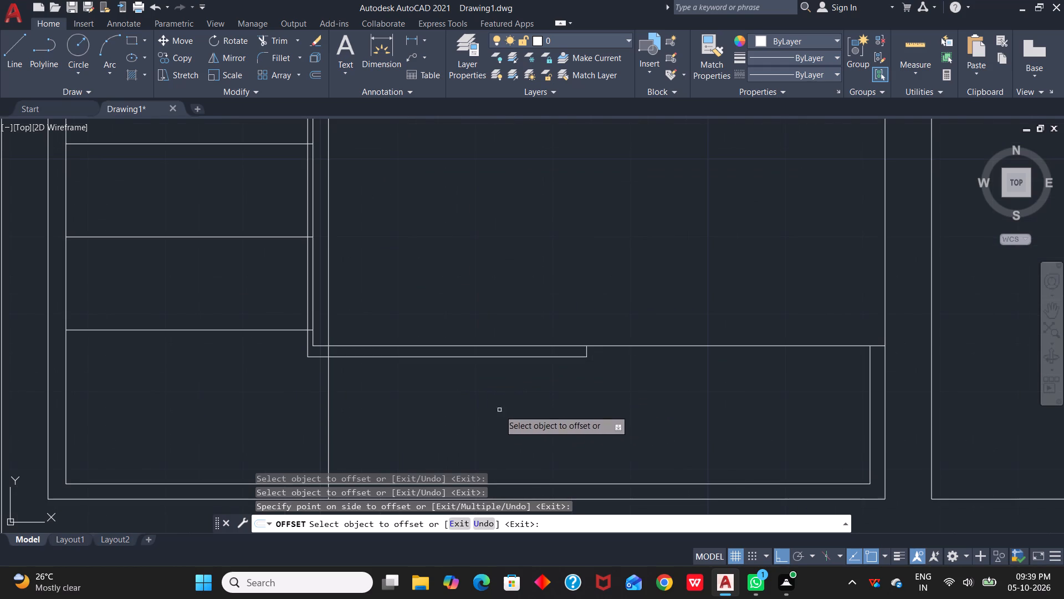
{"action": "key", "text": "Escape"}
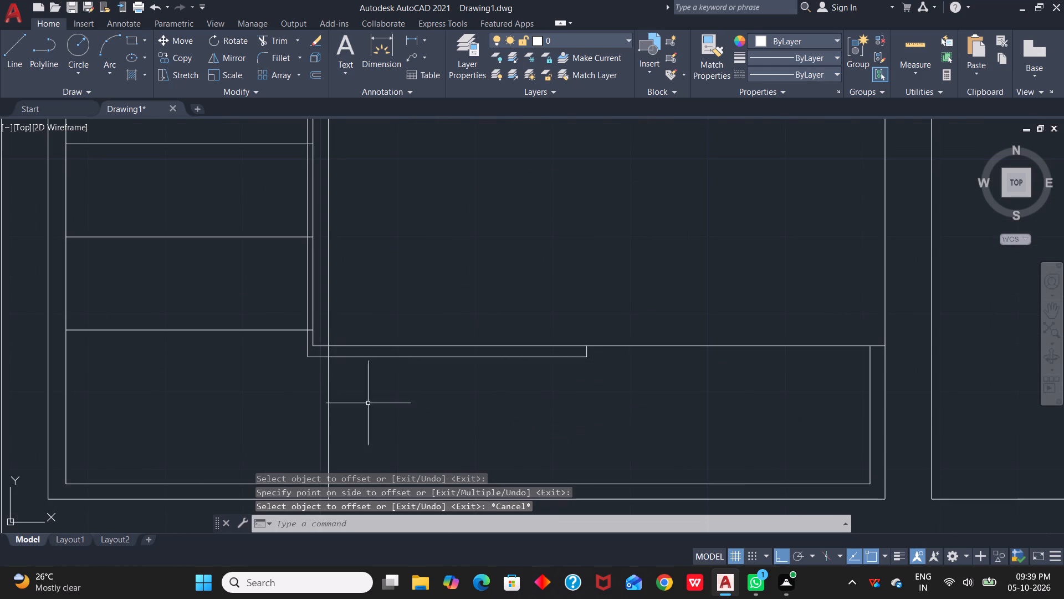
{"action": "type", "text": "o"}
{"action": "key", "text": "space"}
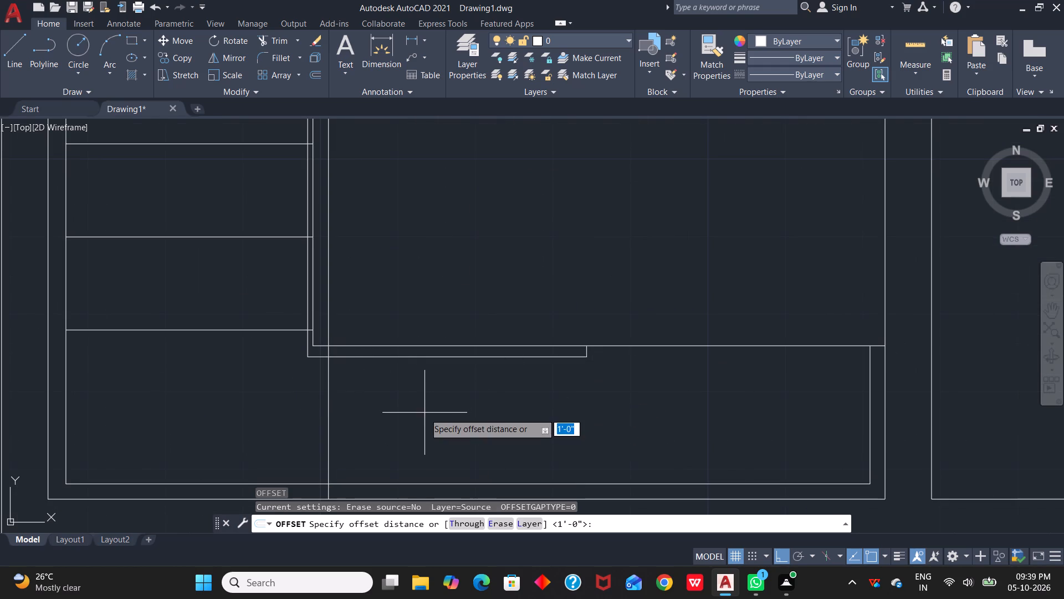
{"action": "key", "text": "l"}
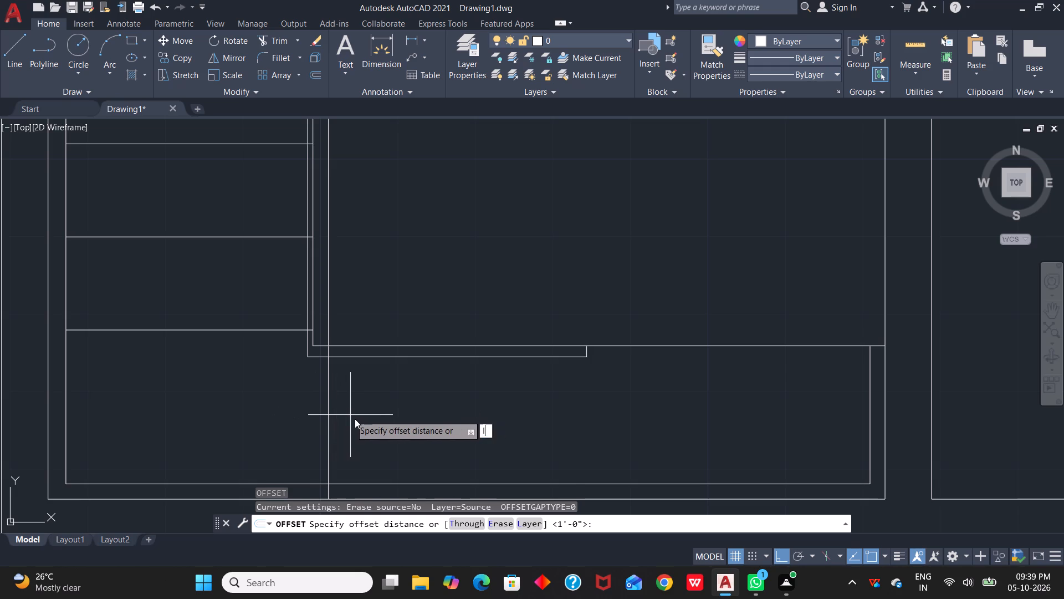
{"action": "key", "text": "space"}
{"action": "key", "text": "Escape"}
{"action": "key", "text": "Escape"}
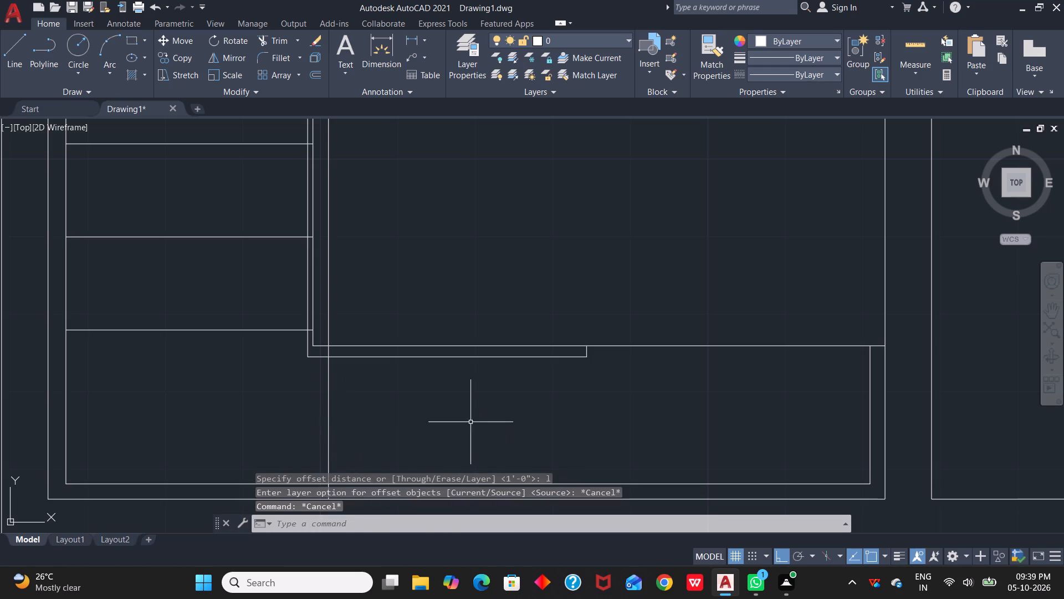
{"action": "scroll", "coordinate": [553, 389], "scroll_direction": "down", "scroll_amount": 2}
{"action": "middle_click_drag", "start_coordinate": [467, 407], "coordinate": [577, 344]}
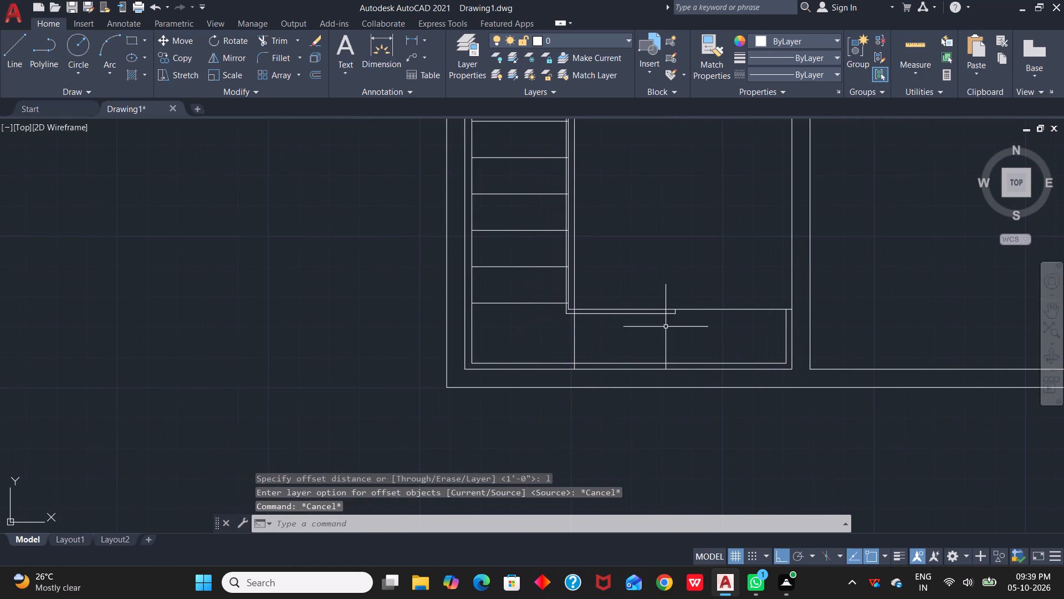
Draw a vertical line about 1'-8" from the counter's south section edge, just inside the double edge's east end, to the south wall.
{"action": "scroll", "coordinate": [667, 326], "scroll_direction": "up", "scroll_amount": 3}
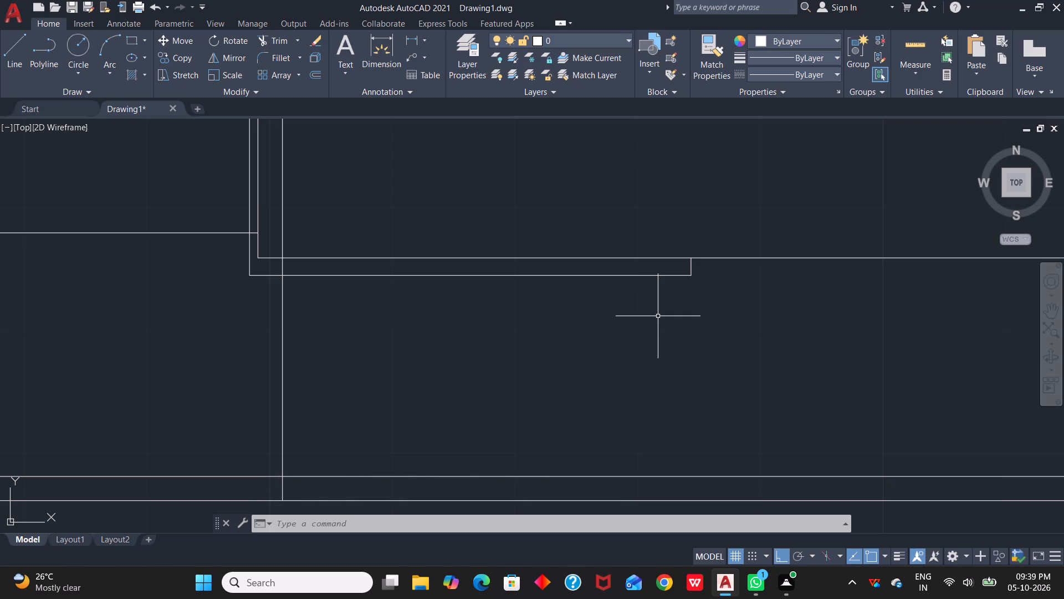
{"action": "type", "text": "l"}
{"action": "key", "text": "space"}
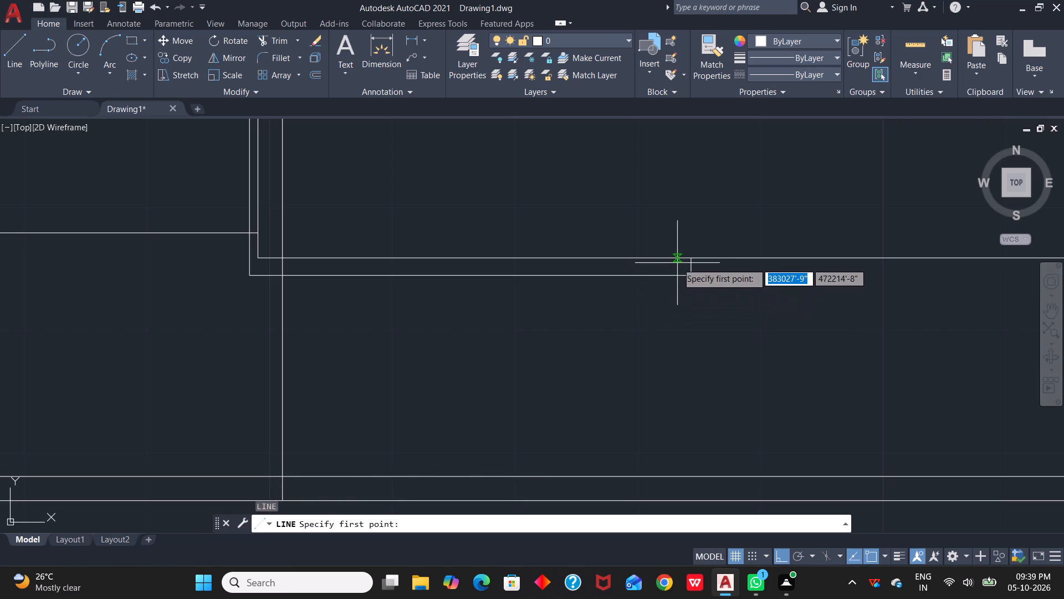
{"action": "left_click", "coordinate": [677, 263]}
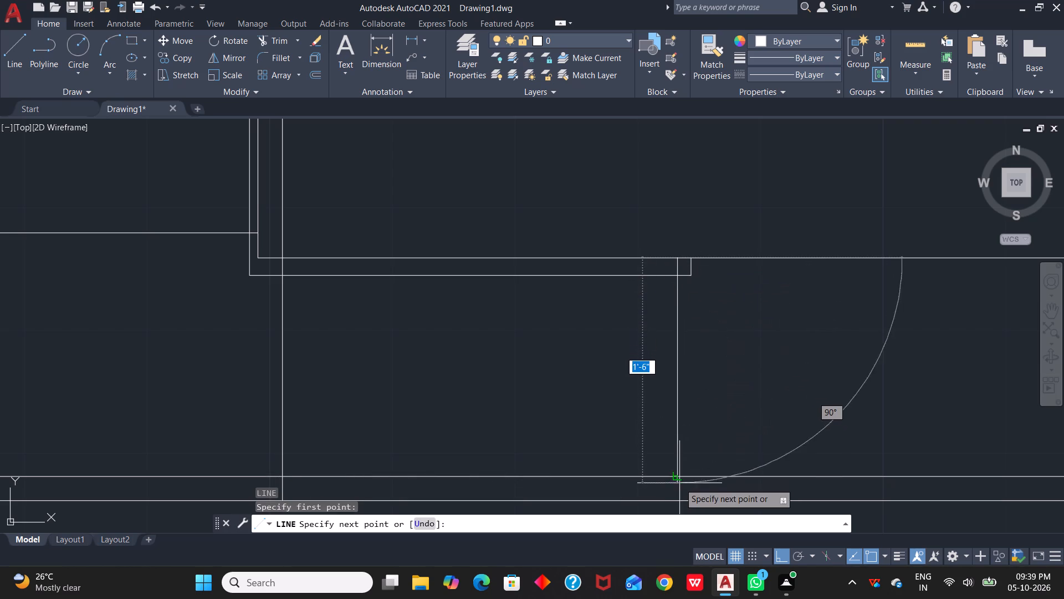
{"action": "scroll", "coordinate": [679, 484], "scroll_direction": "down", "scroll_amount": 1}
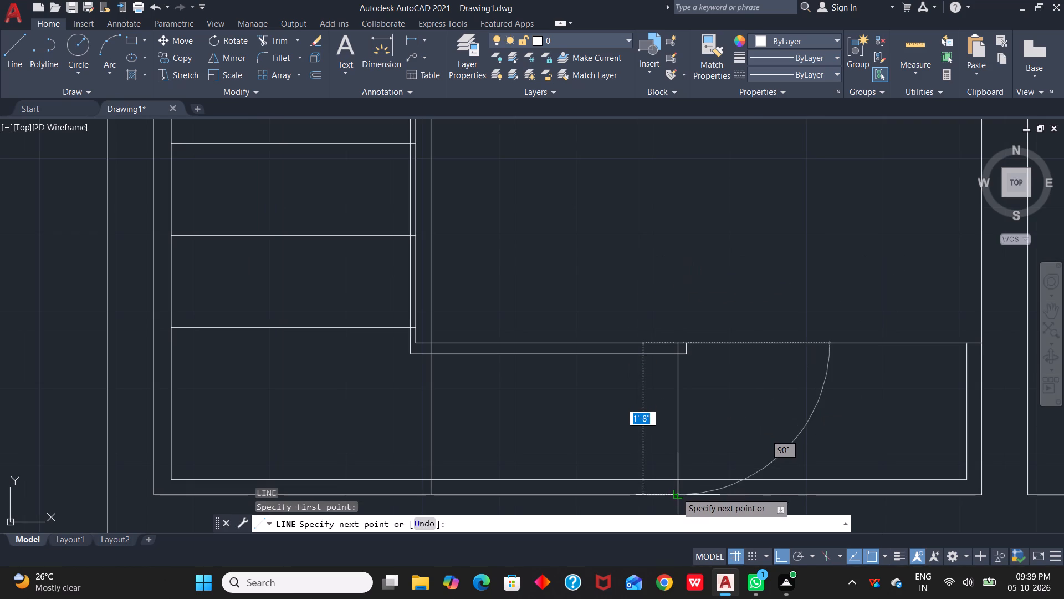
{"action": "scroll", "coordinate": [677, 493], "scroll_direction": "up", "scroll_amount": 3}
{"action": "left_click", "coordinate": [670, 498]}
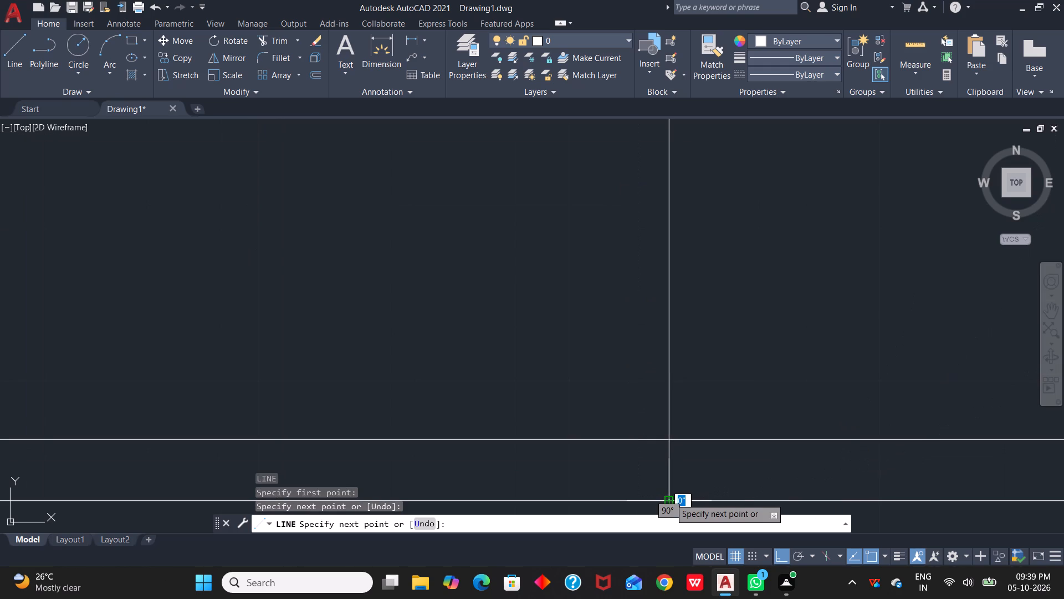
{"action": "key", "text": "Escape"}
{"action": "scroll", "coordinate": [669, 497], "scroll_direction": "down", "scroll_amount": 3}
Offset the new vertical line 10" westward, and offset that copy another 1' west across the counter's south section.
{"action": "type", "text": "o"}
{"action": "key", "text": "space"}
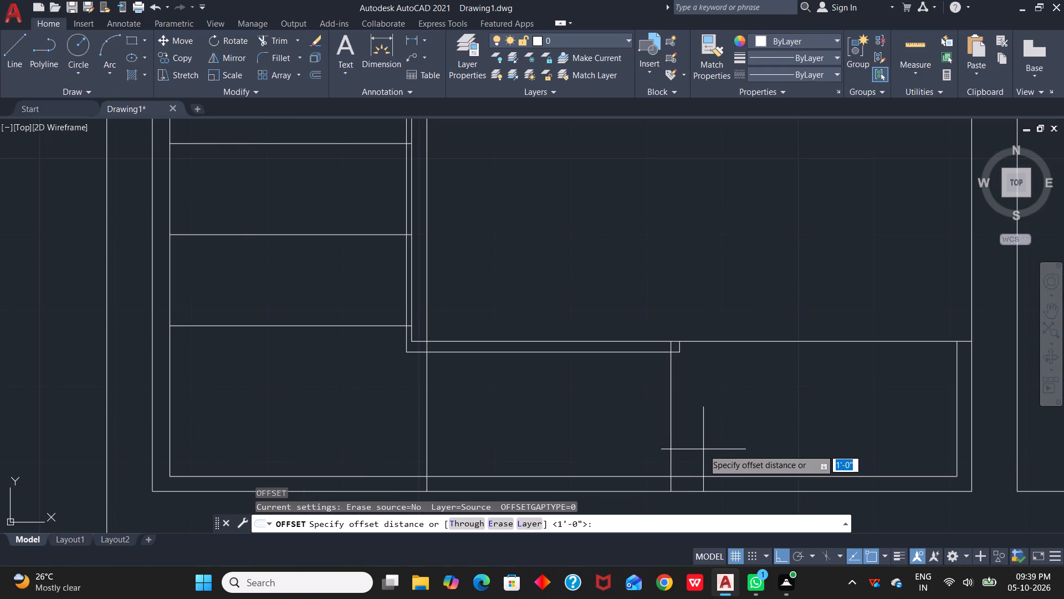
{"action": "key", "text": "space"}
{"action": "left_click", "coordinate": [670, 436]}
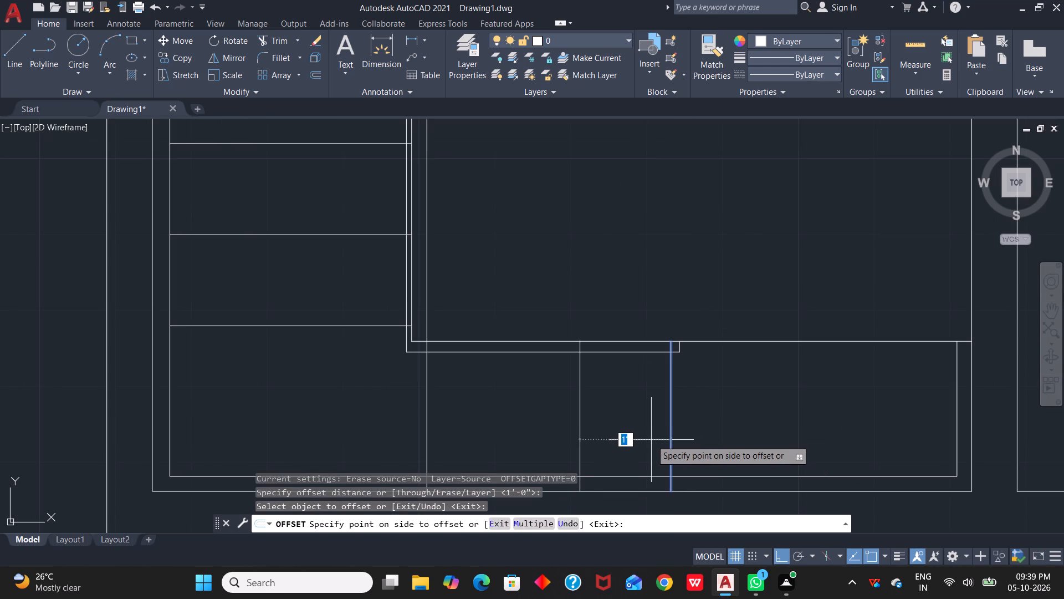
{"action": "type", "text": "10\""}
{"action": "key", "text": "space"}
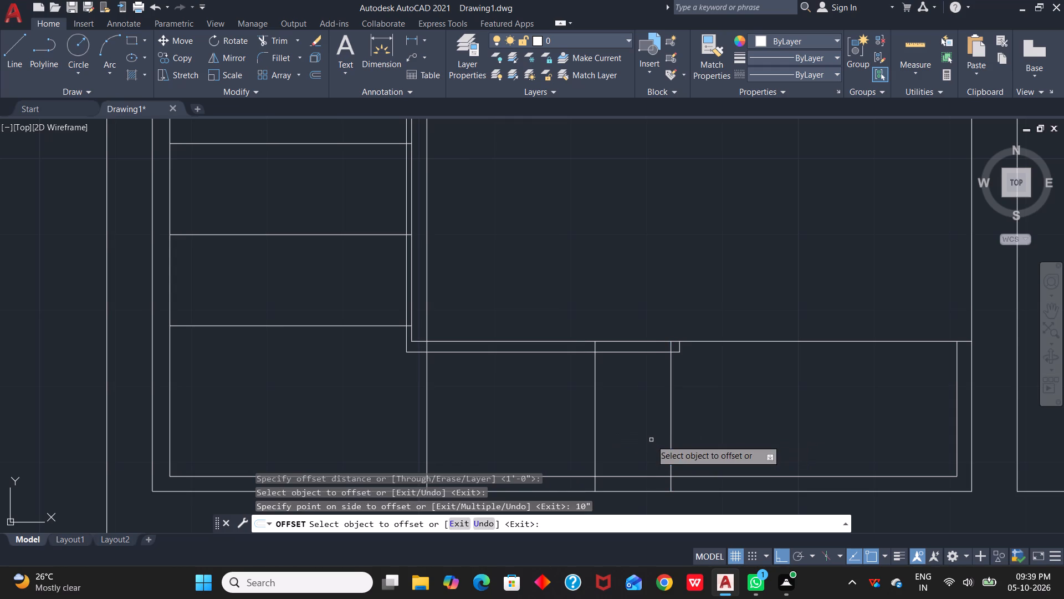
{"action": "left_click", "coordinate": [596, 430]}
{"action": "left_click", "coordinate": [571, 435]}
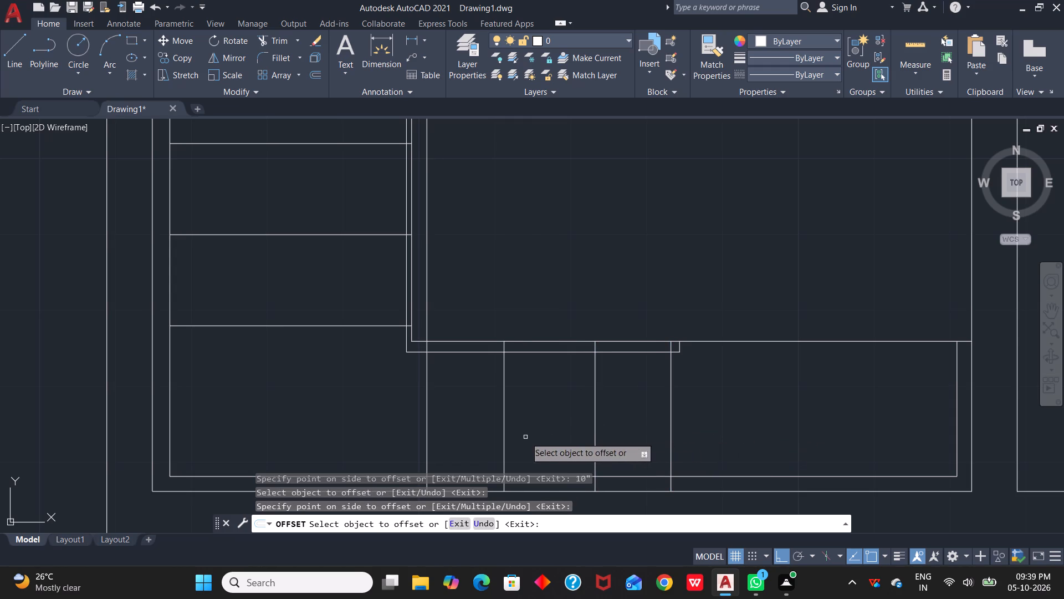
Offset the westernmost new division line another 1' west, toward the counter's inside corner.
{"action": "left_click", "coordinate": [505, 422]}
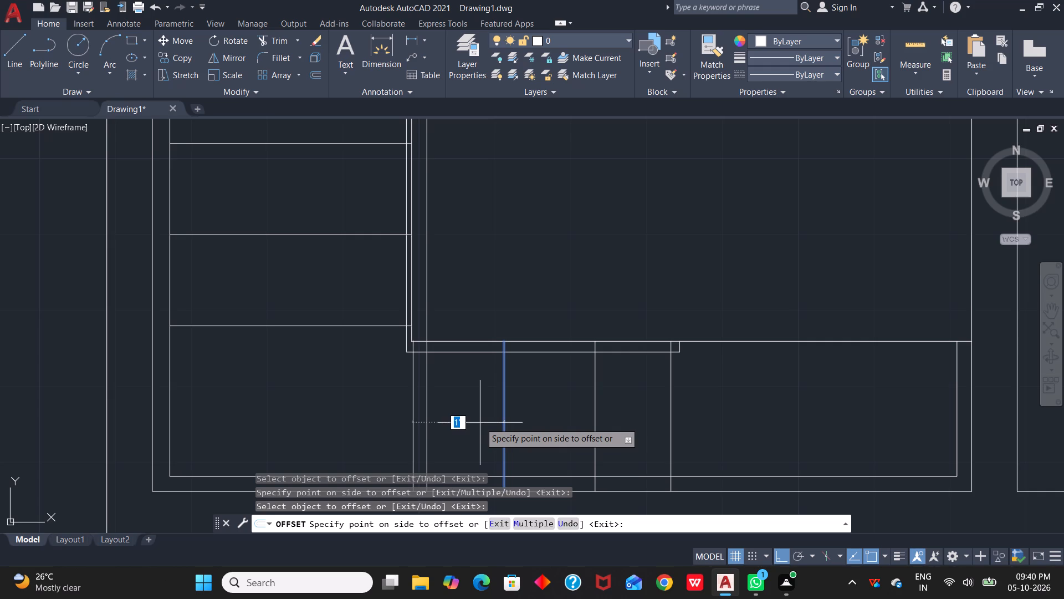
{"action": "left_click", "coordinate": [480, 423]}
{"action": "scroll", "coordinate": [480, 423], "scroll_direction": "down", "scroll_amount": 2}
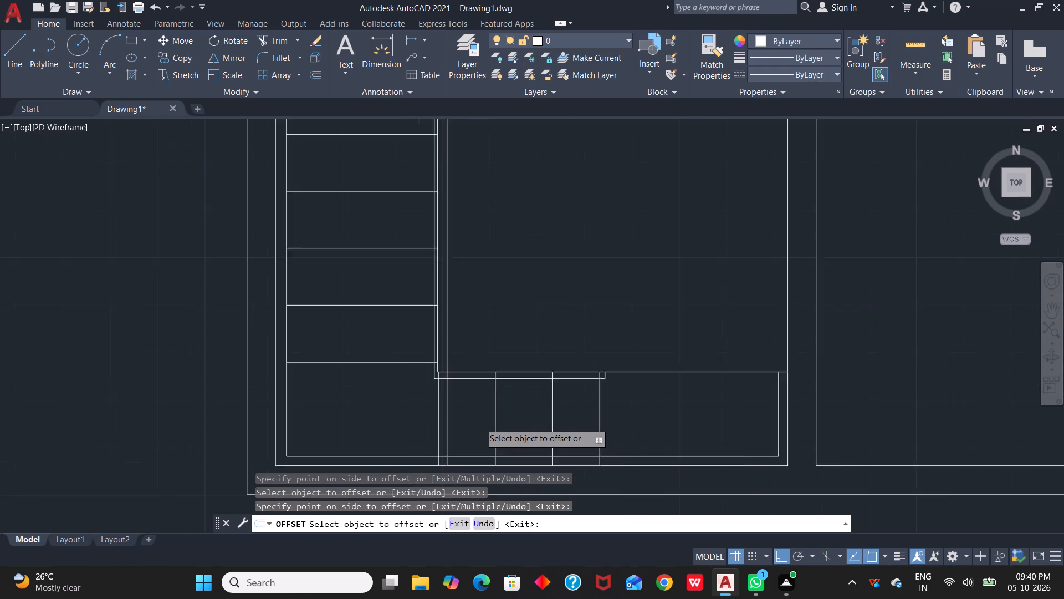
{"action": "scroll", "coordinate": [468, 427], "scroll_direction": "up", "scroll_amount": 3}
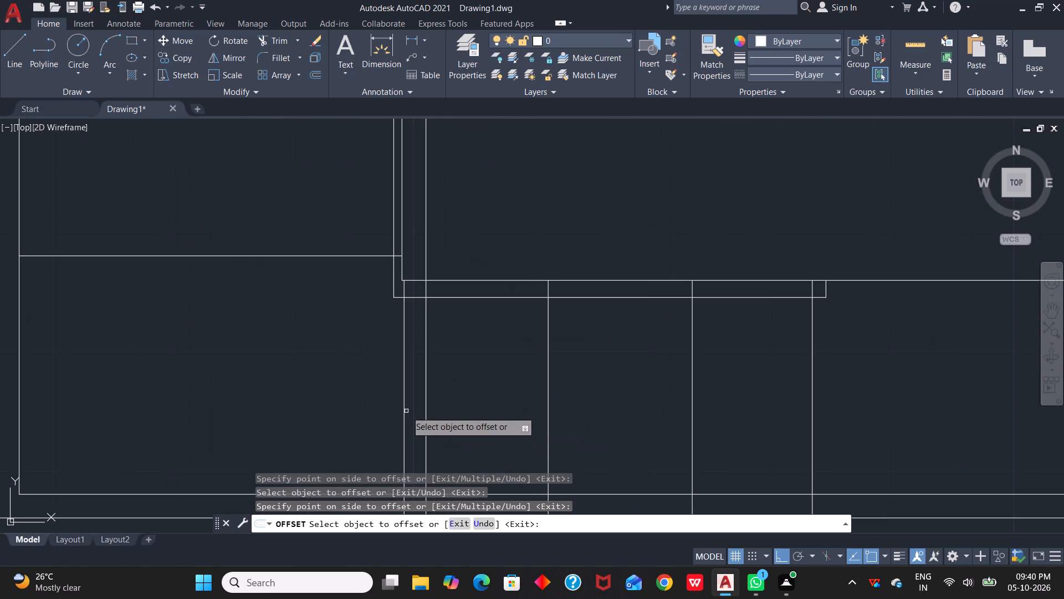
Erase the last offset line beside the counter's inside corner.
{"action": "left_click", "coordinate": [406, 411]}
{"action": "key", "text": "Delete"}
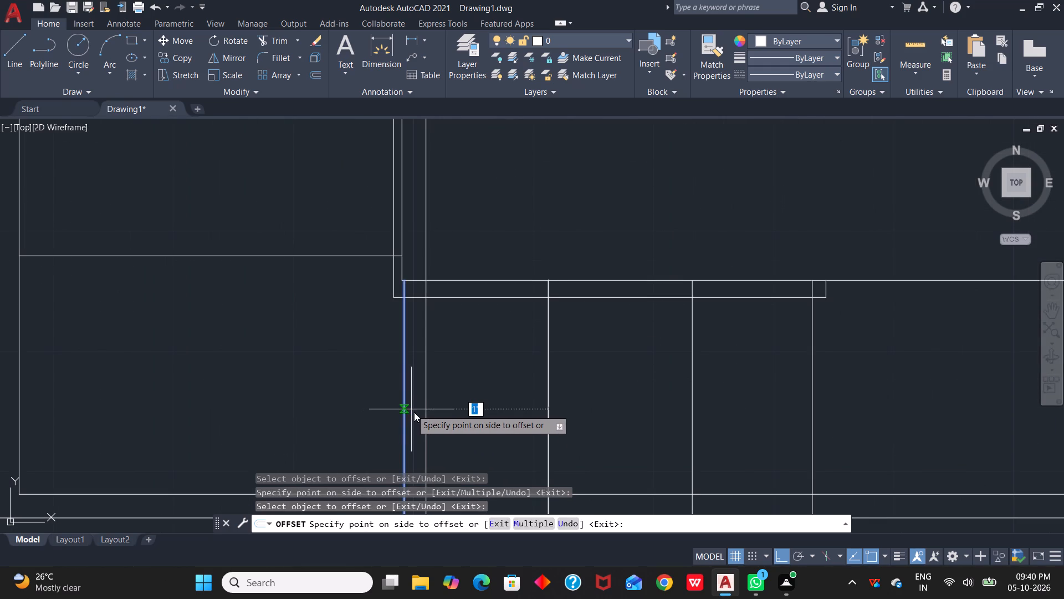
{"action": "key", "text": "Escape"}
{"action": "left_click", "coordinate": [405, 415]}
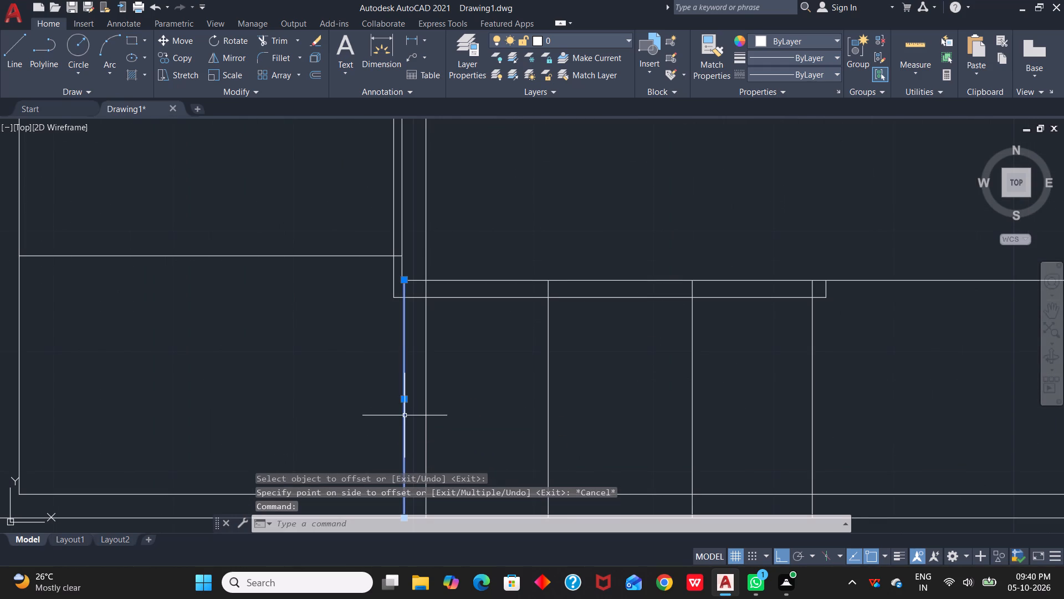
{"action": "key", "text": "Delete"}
Measure the spacing between the two easternmost division lines in the south section with a linear dimension, without placing it.
{"action": "scroll", "coordinate": [579, 436], "scroll_direction": "down", "scroll_amount": 2}
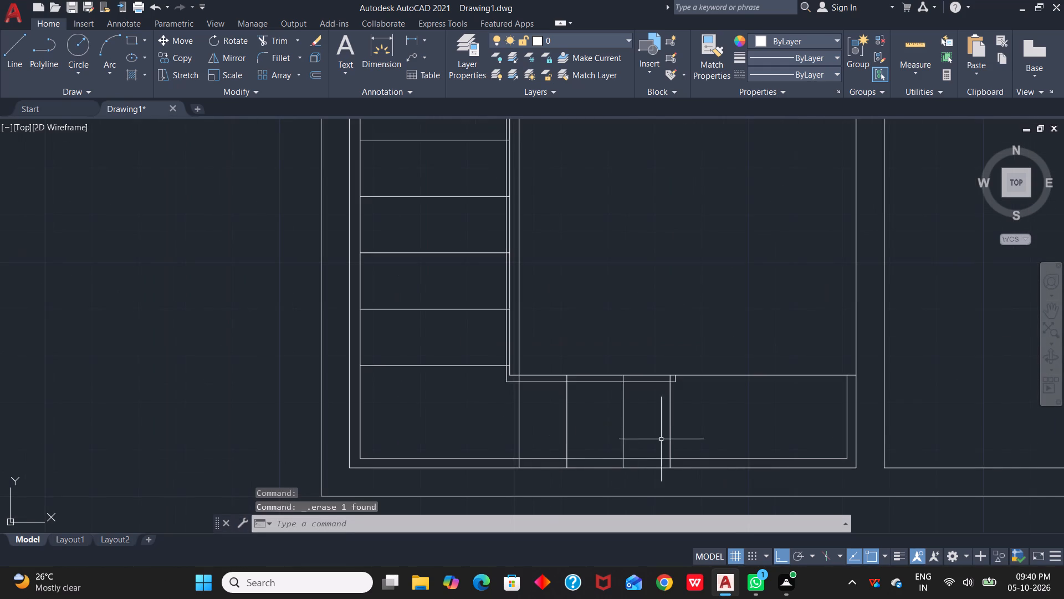
{"action": "scroll", "coordinate": [681, 442], "scroll_direction": "down", "scroll_amount": 1}
{"action": "scroll", "coordinate": [681, 442], "scroll_direction": "up", "scroll_amount": 2}
{"action": "scroll", "coordinate": [668, 439], "scroll_direction": "down", "scroll_amount": 3}
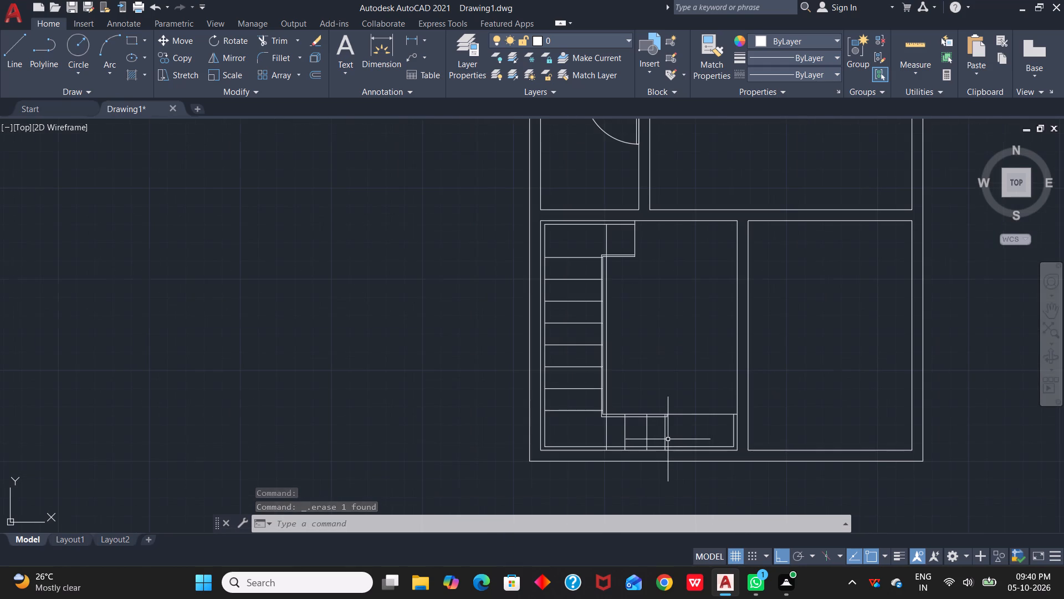
{"action": "scroll", "coordinate": [669, 439], "scroll_direction": "up", "scroll_amount": 2}
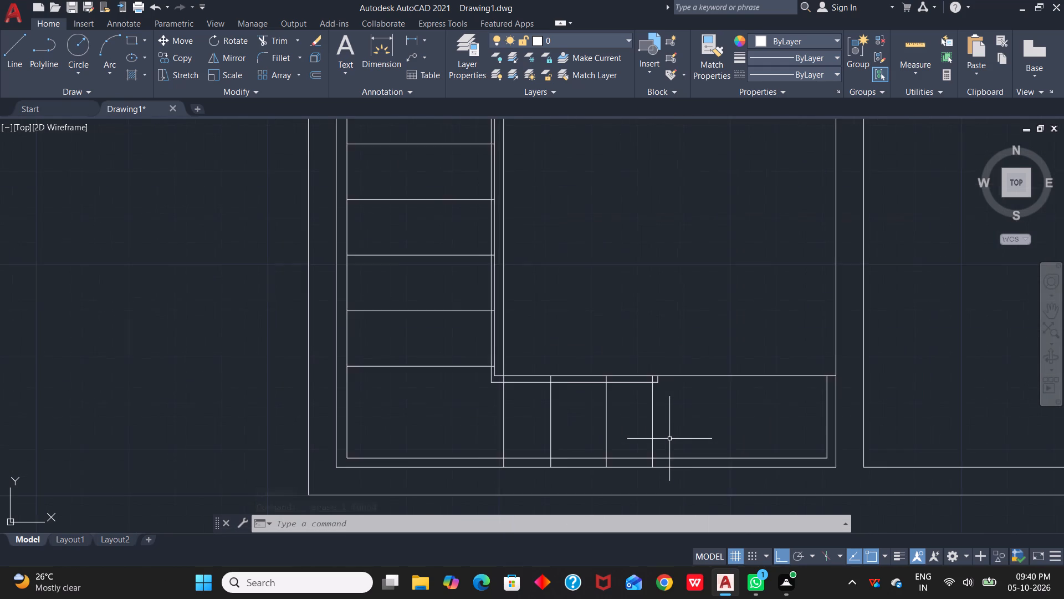
{"action": "scroll", "coordinate": [669, 439], "scroll_direction": "up", "scroll_amount": 1}
{"action": "left_click", "coordinate": [641, 425]}
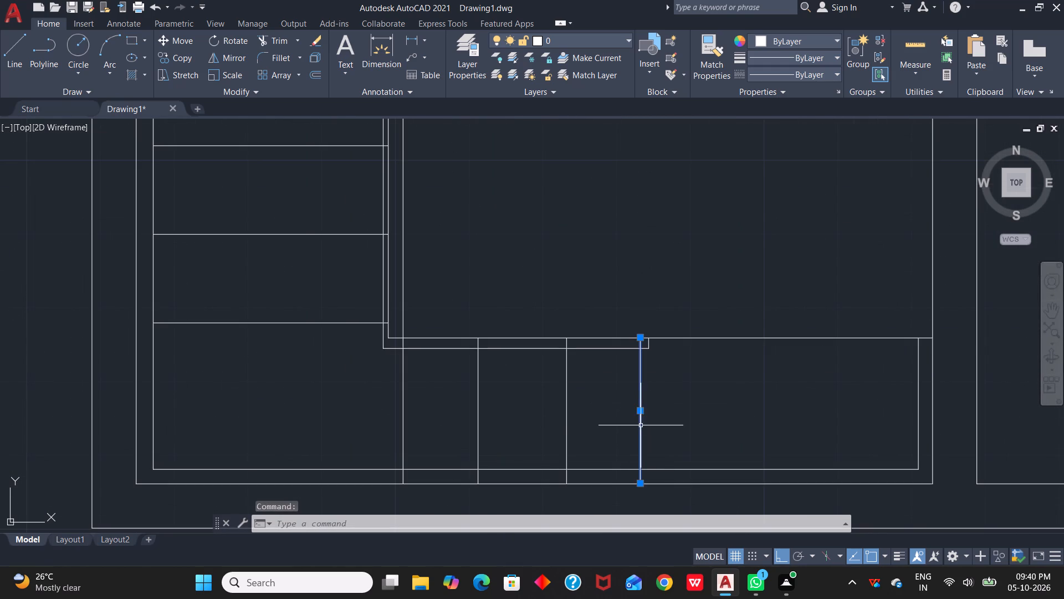
{"action": "key", "text": "Escape"}
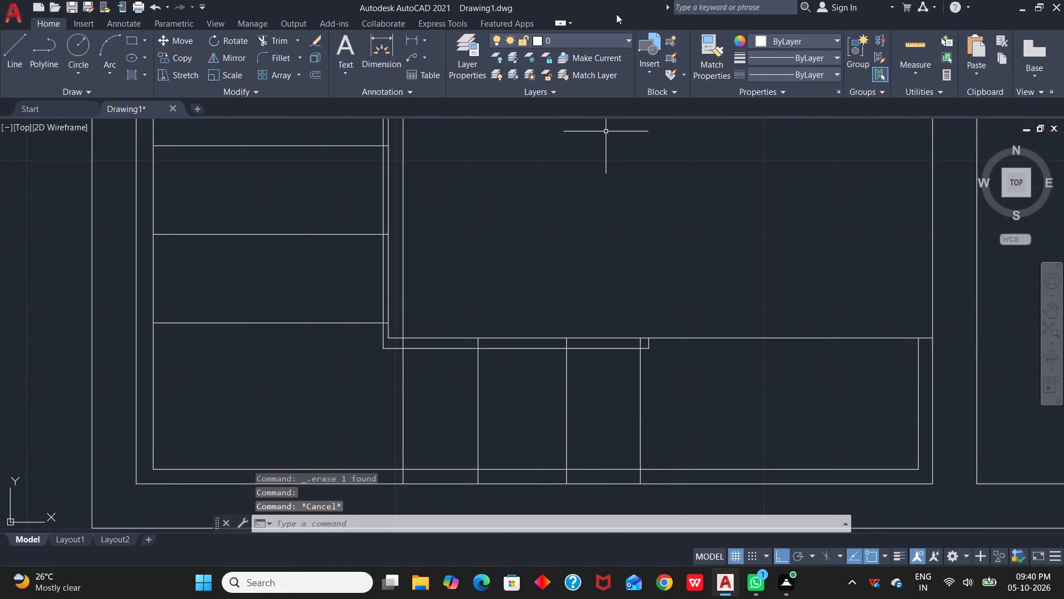
{"action": "left_click", "coordinate": [375, 40]}
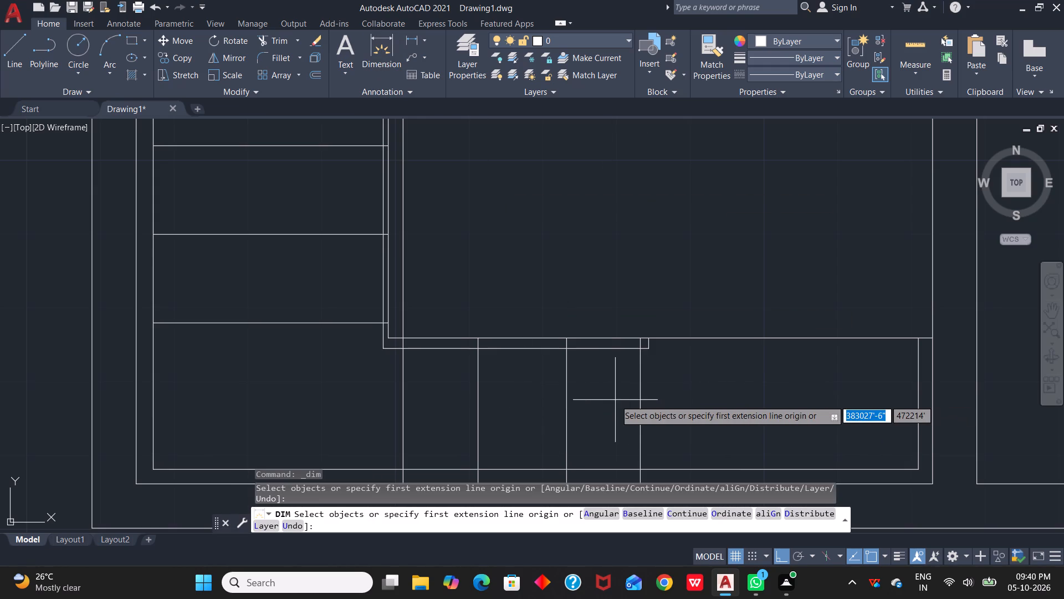
{"action": "left_click", "coordinate": [415, 37]}
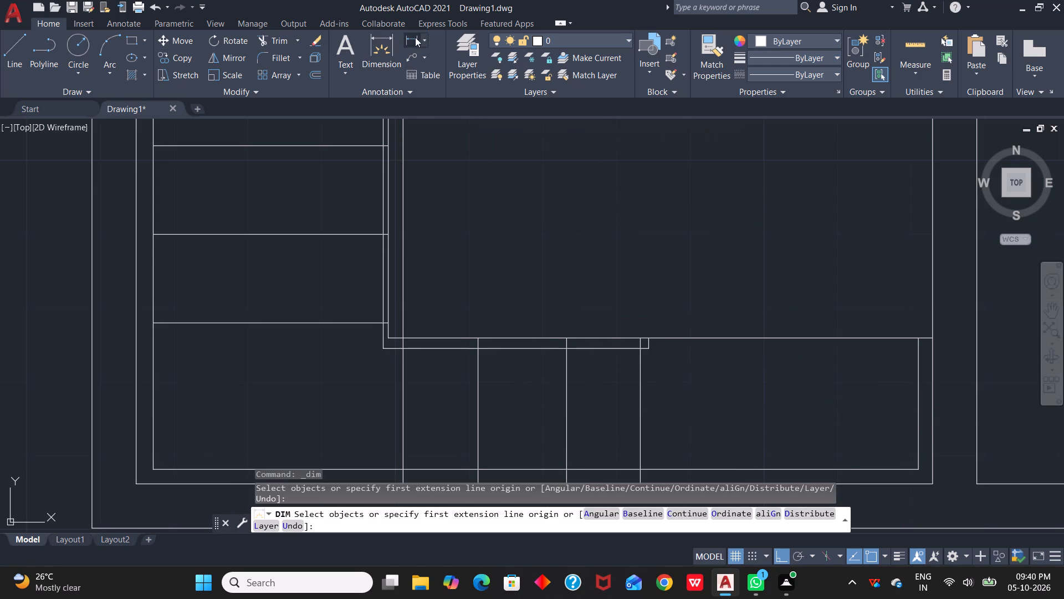
{"action": "left_click", "coordinate": [569, 413]}
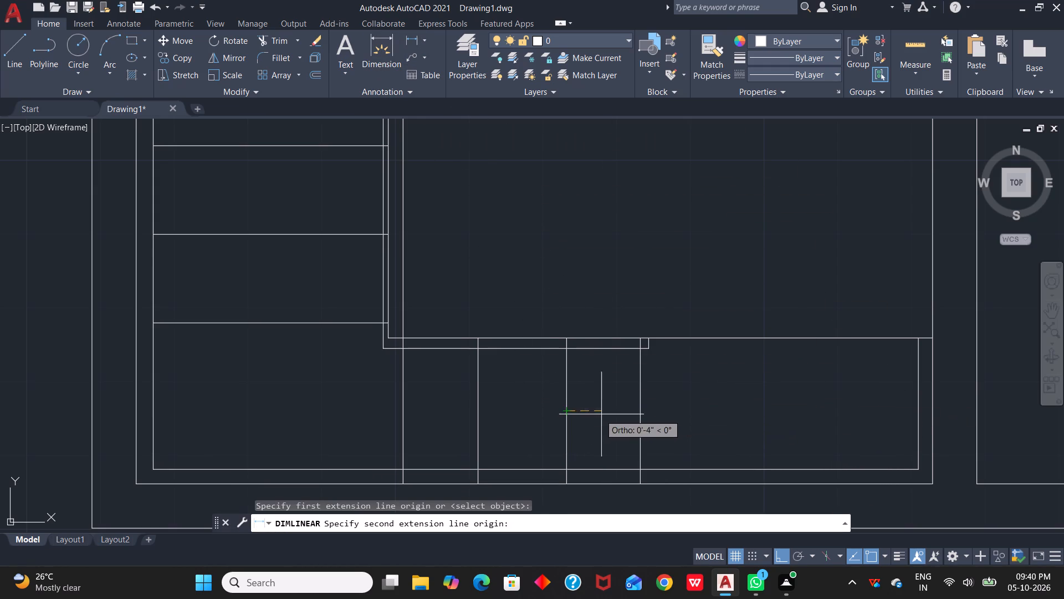
{"action": "left_click", "coordinate": [640, 410]}
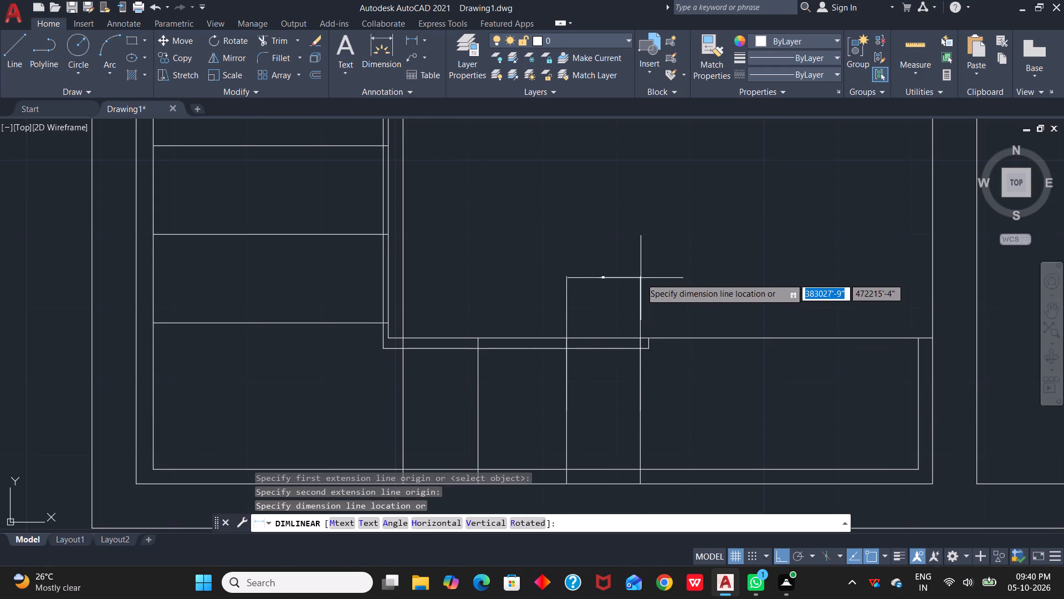
{"action": "scroll", "coordinate": [641, 278], "scroll_direction": "up", "scroll_amount": 4}
{"action": "scroll", "coordinate": [641, 278], "scroll_direction": "down", "scroll_amount": 4}
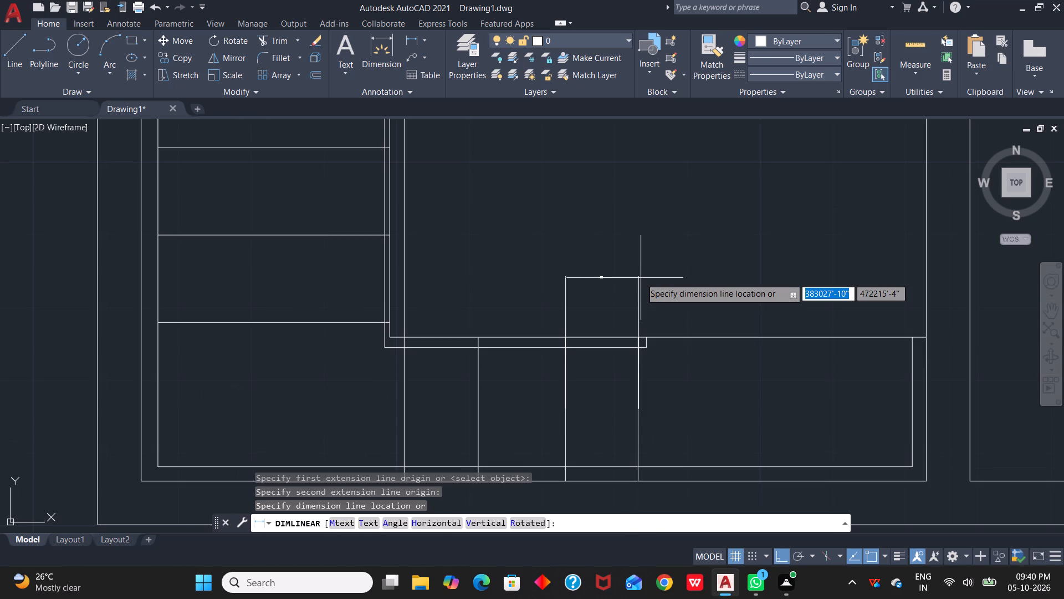
{"action": "key", "text": "Escape"}
Examine the division lines in the counter's south section and the strip along the west wall.
{"action": "scroll", "coordinate": [621, 401], "scroll_direction": "down", "scroll_amount": 3}
{"action": "middle_click_drag", "start_coordinate": [647, 333], "coordinate": [660, 337]}
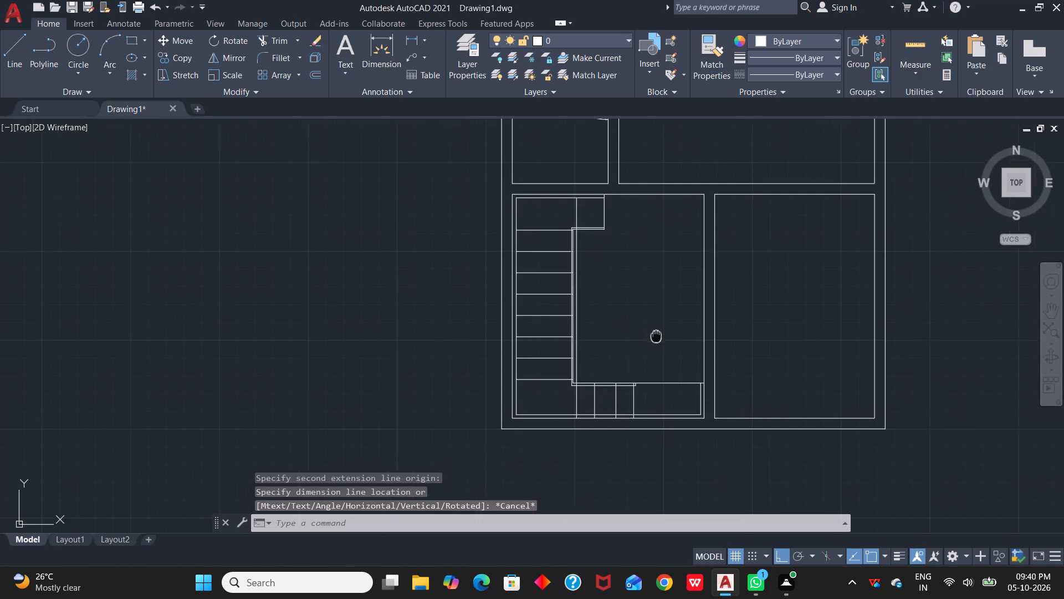
{"action": "middle_click_drag", "start_coordinate": [660, 337], "coordinate": [723, 361]}
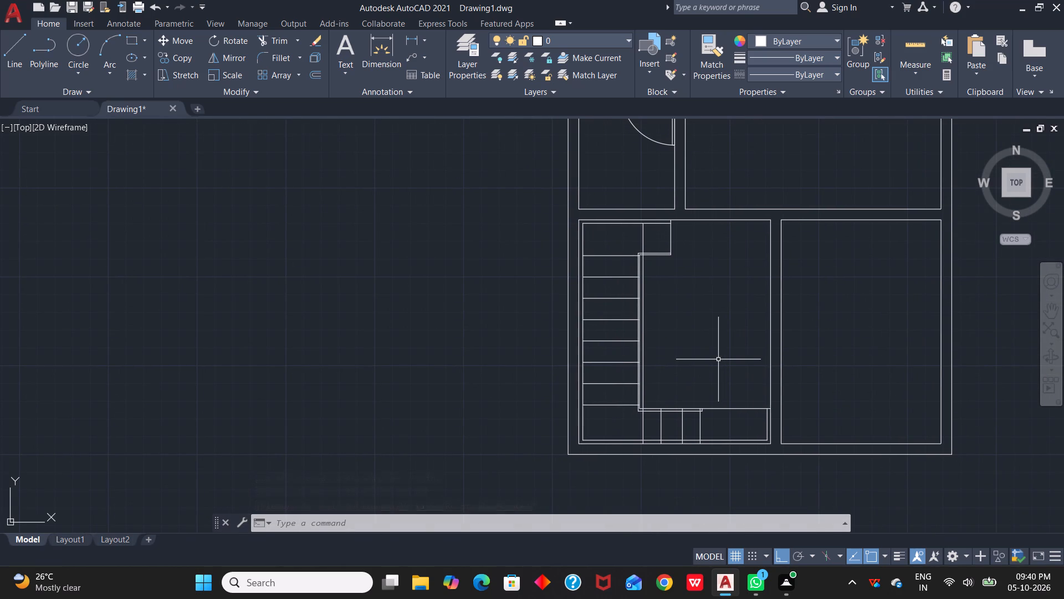
{"action": "scroll", "coordinate": [667, 449], "scroll_direction": "up", "scroll_amount": 3}
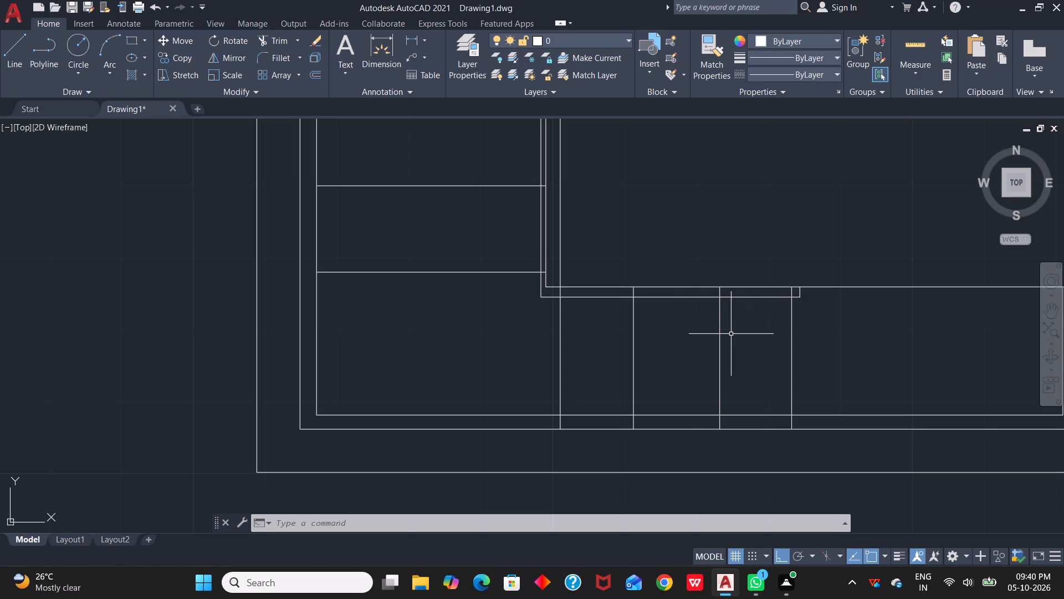
{"action": "scroll", "coordinate": [731, 332], "scroll_direction": "down", "scroll_amount": 4}
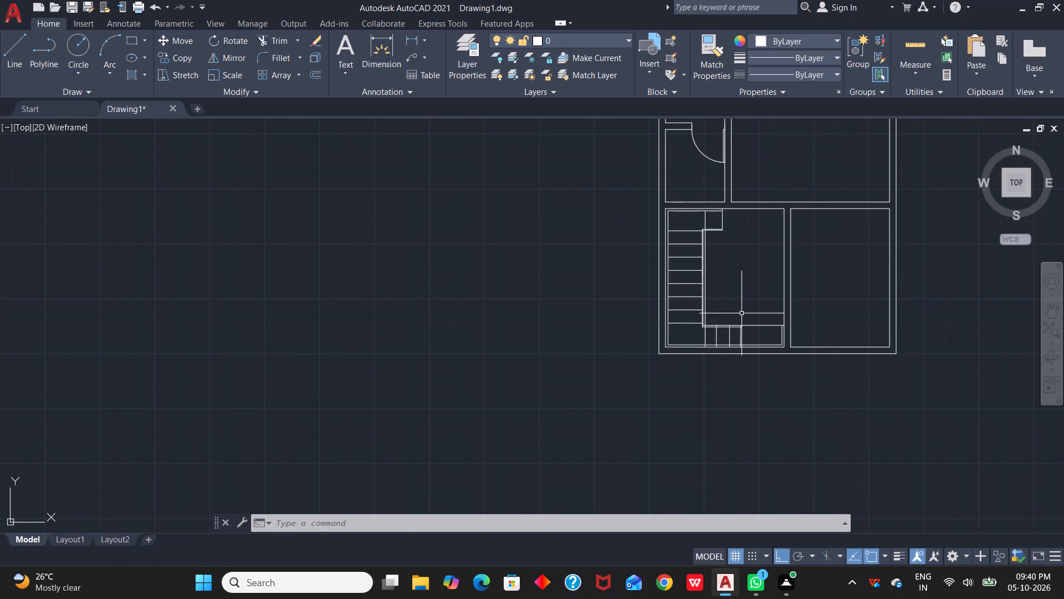
{"action": "scroll", "coordinate": [699, 300], "scroll_direction": "up", "scroll_amount": 4}
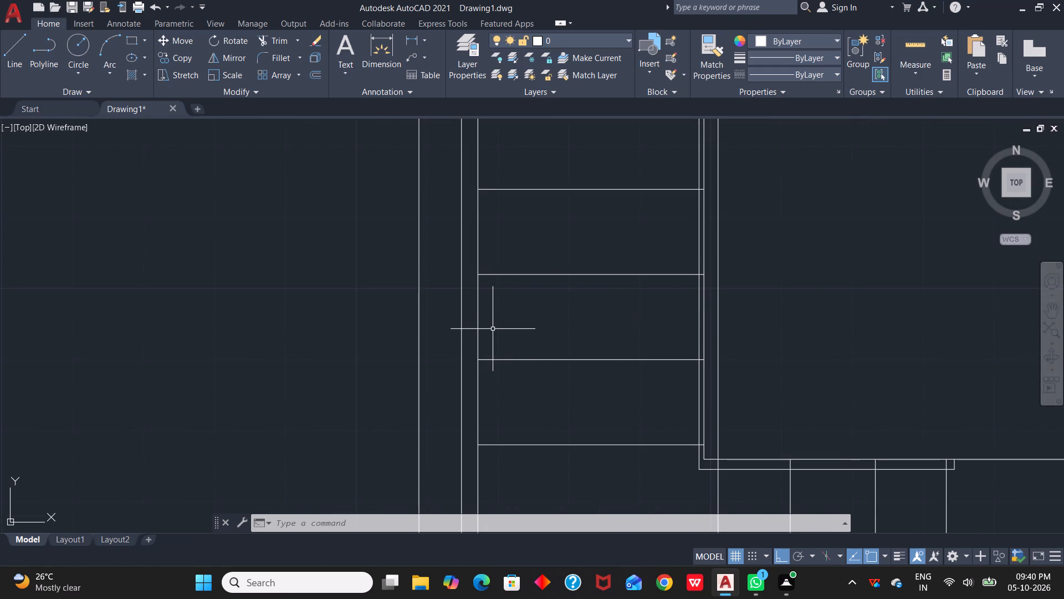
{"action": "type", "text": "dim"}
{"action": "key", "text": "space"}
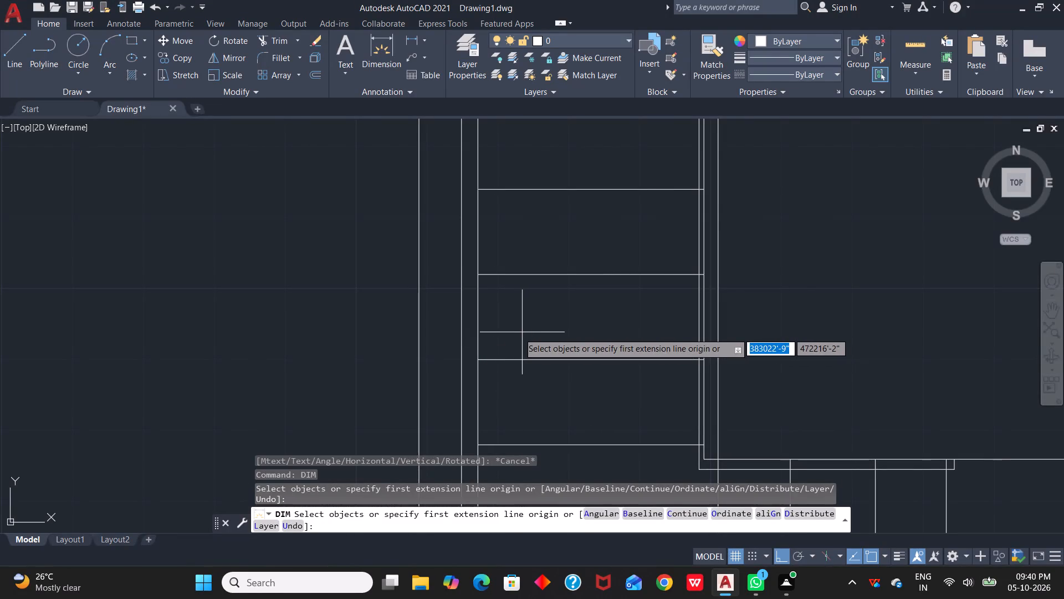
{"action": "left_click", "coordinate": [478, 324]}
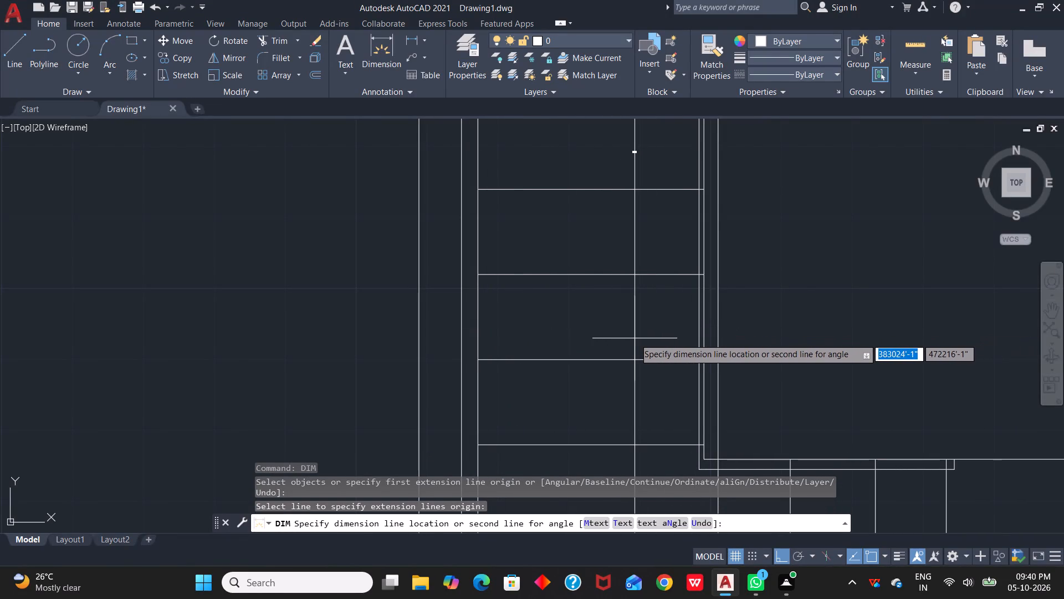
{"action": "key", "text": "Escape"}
Measure the width of the west counter strip between its long edges with a linear dimension, without placing it.
{"action": "left_click", "coordinate": [417, 35]}
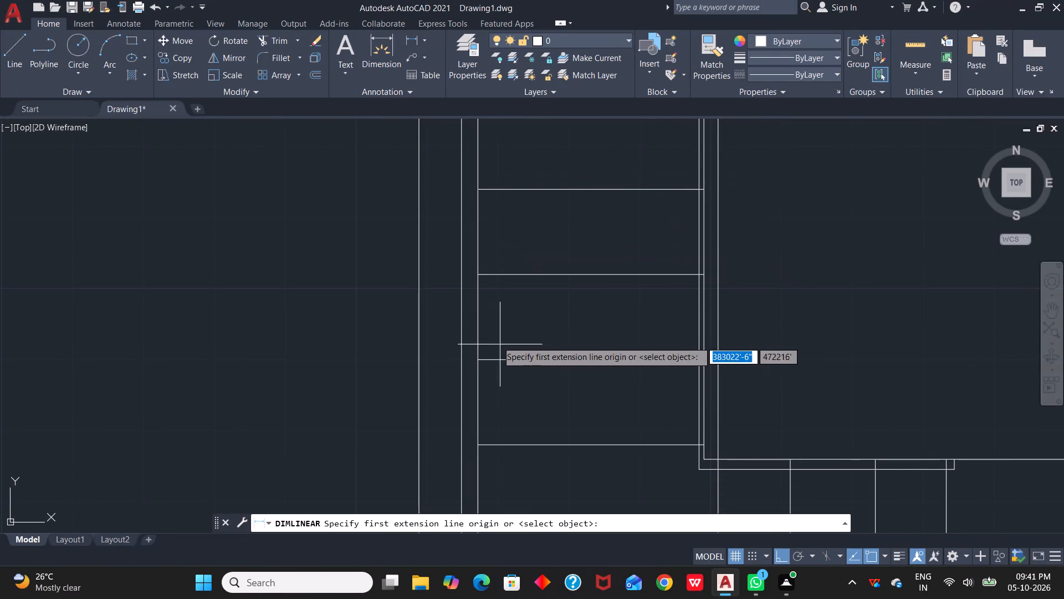
{"action": "left_click", "coordinate": [479, 323]}
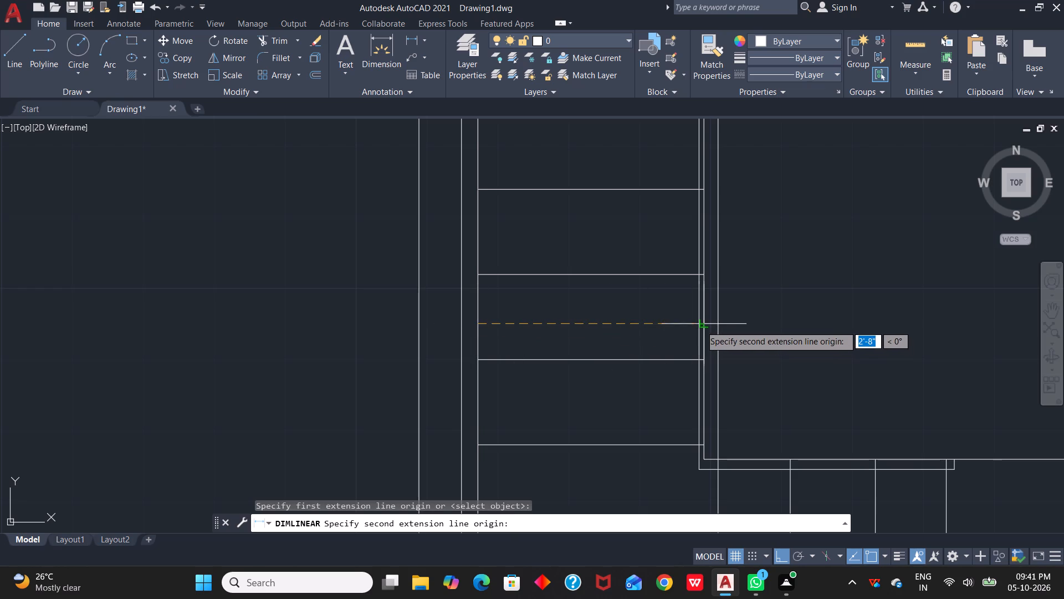
{"action": "scroll", "coordinate": [697, 324], "scroll_direction": "up", "scroll_amount": 3}
{"action": "left_click", "coordinate": [698, 324]}
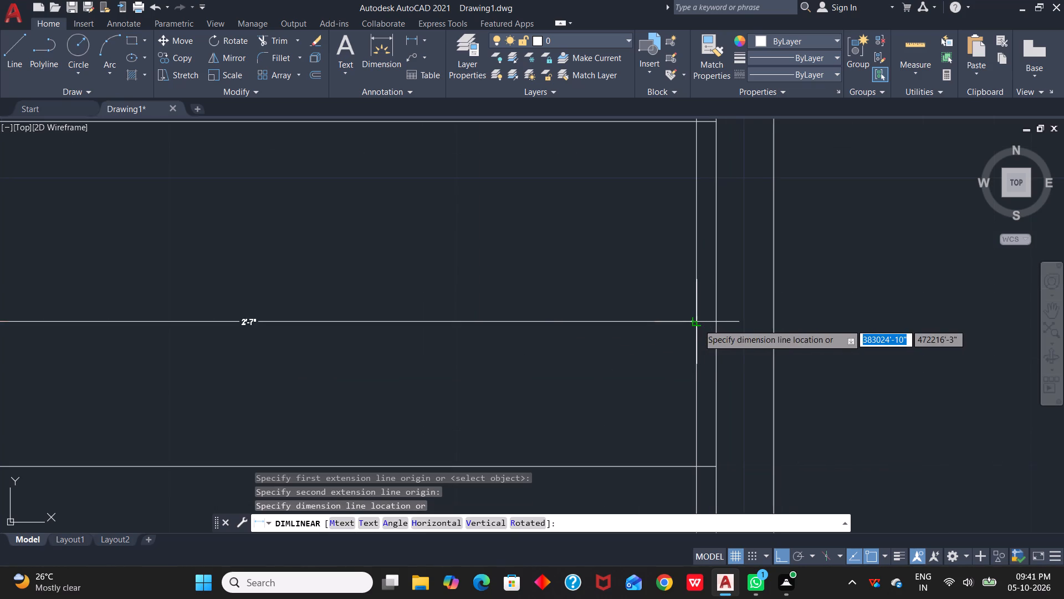
{"action": "key", "text": "Escape"}
{"action": "scroll", "coordinate": [668, 352], "scroll_direction": "down", "scroll_amount": 3}
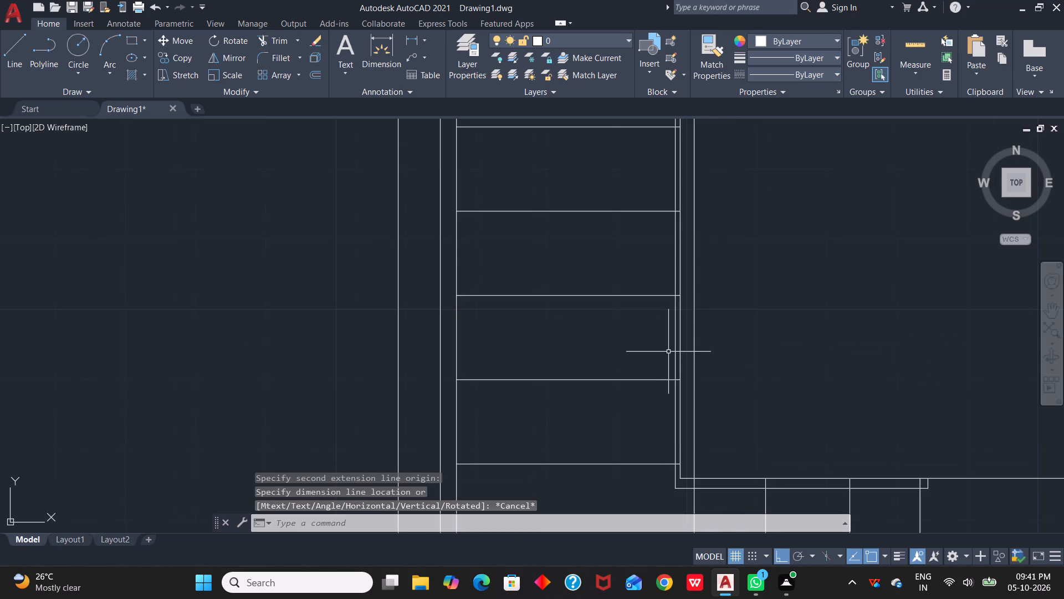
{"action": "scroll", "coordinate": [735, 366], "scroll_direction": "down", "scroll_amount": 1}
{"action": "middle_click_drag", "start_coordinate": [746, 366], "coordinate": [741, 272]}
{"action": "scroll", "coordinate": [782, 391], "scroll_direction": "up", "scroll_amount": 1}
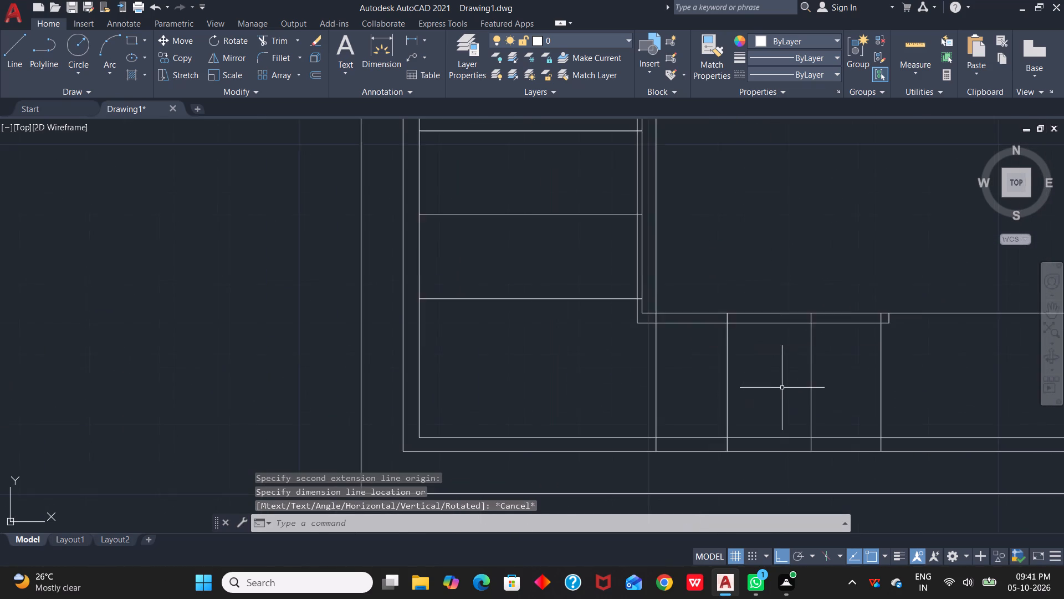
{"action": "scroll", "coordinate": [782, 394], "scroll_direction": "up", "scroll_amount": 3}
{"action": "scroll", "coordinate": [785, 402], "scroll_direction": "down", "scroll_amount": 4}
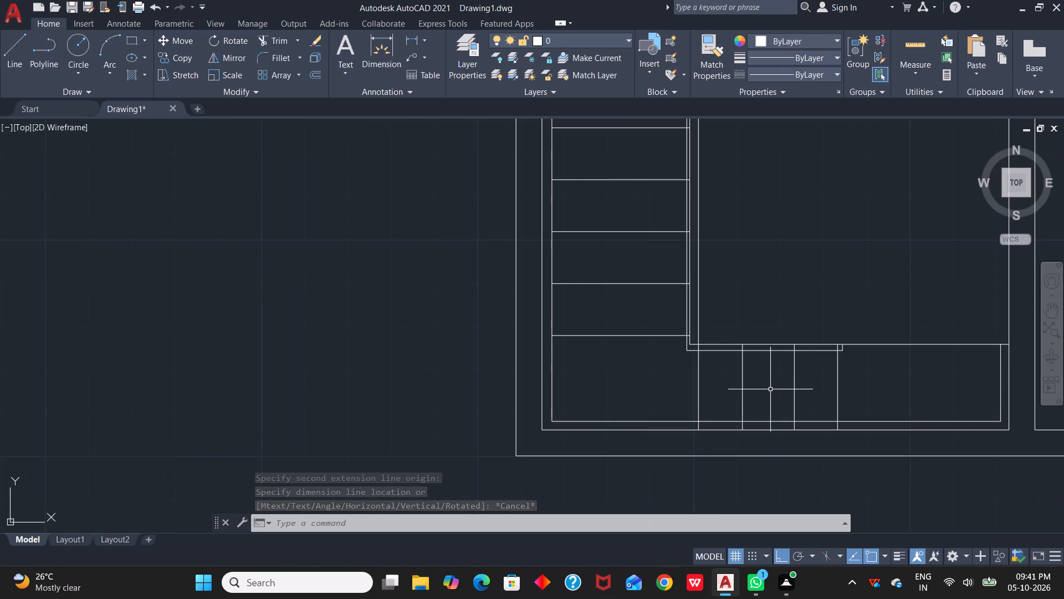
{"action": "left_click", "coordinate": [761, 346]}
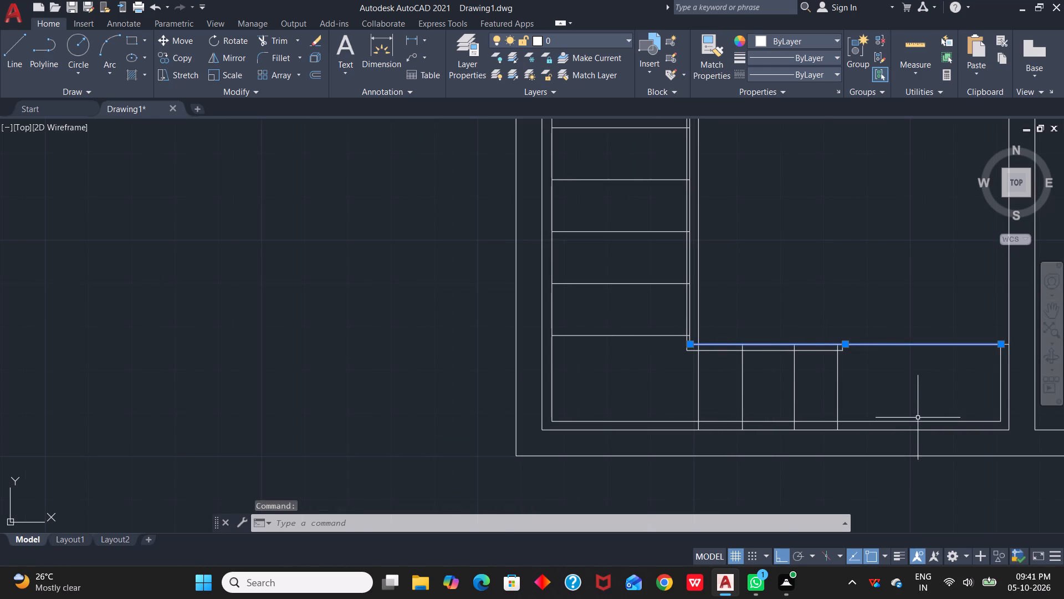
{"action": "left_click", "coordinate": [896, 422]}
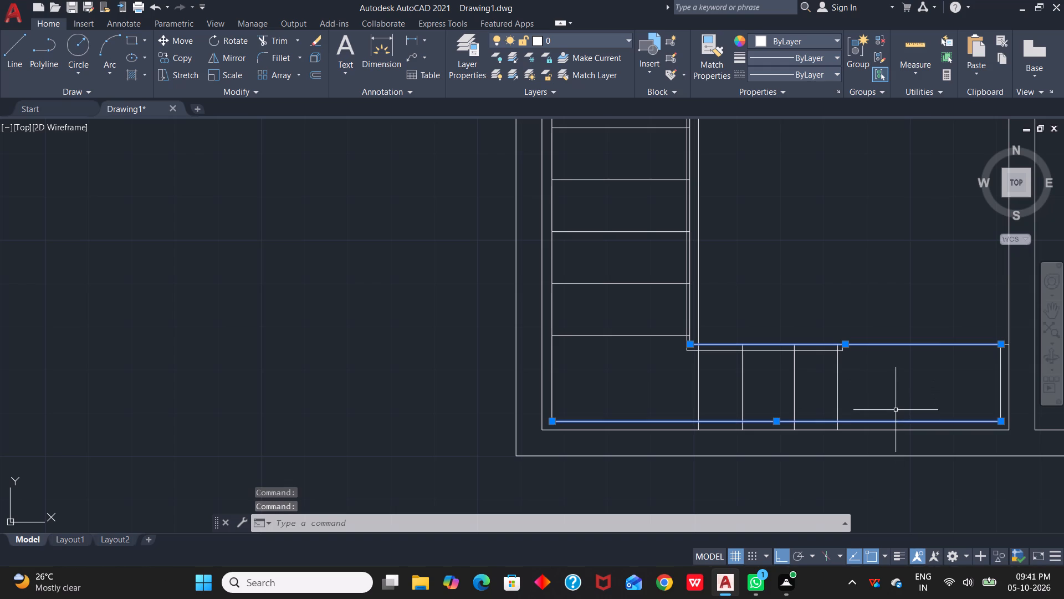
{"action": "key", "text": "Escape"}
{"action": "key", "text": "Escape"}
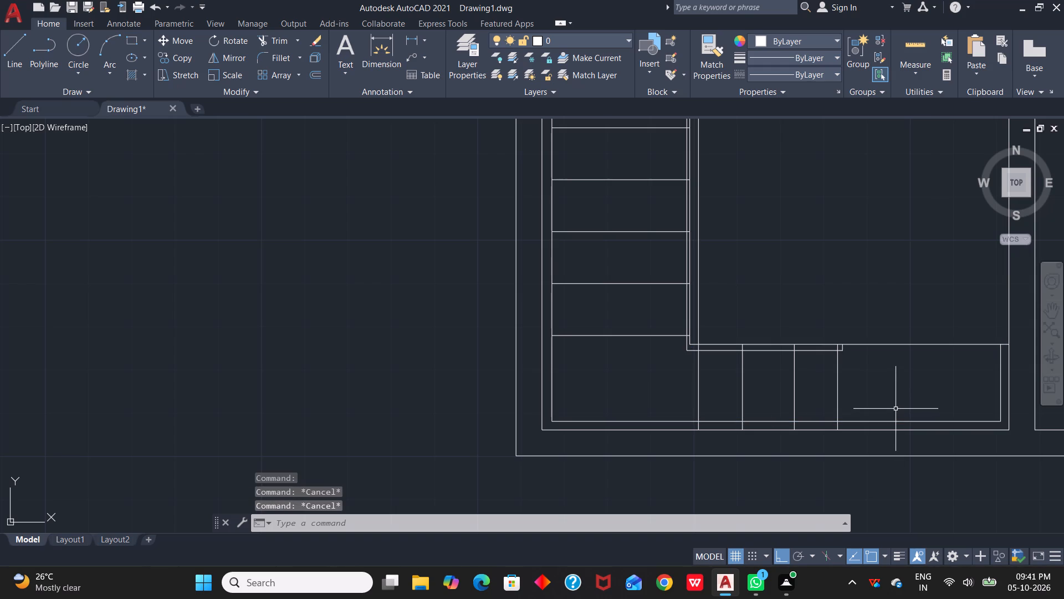
Offset the south section's inner wall-side line 2'7" north into the room.
{"action": "type", "text": "o"}
{"action": "key", "text": "space"}
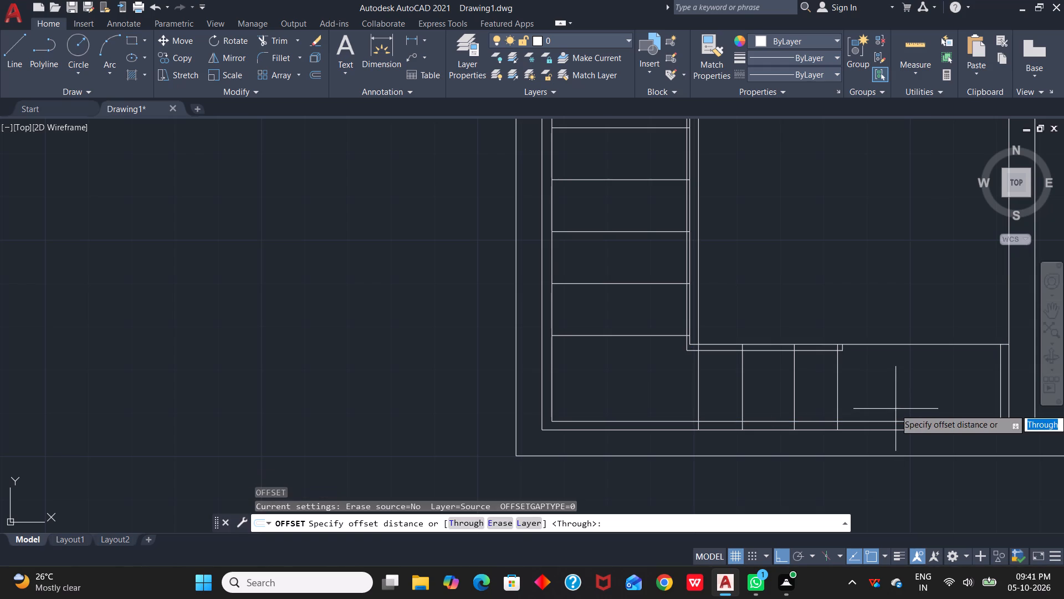
{"action": "type", "text": "2'7\""}
{"action": "key", "text": "space"}
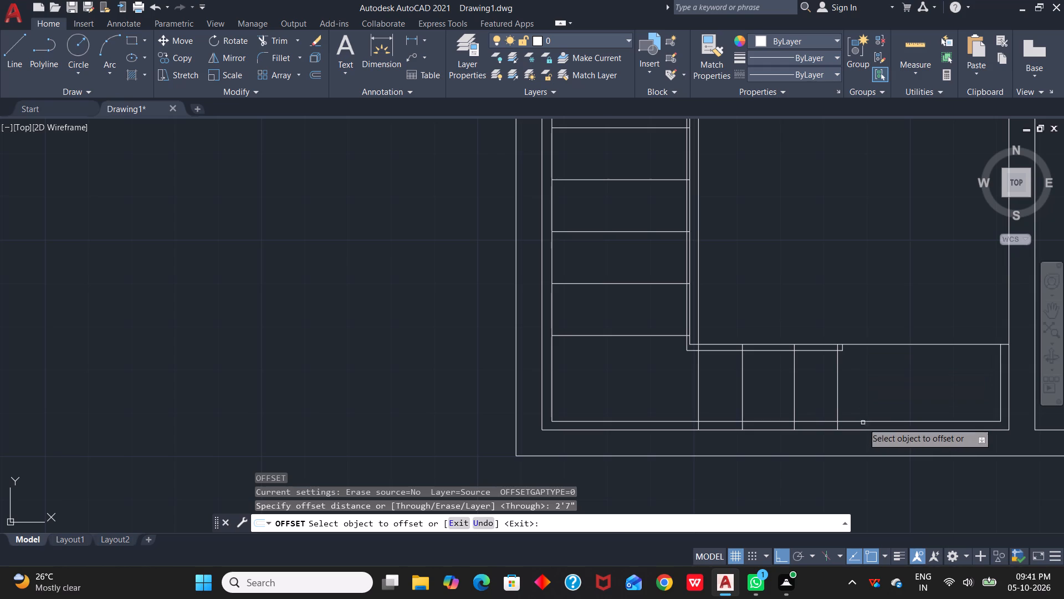
{"action": "left_click", "coordinate": [864, 420]}
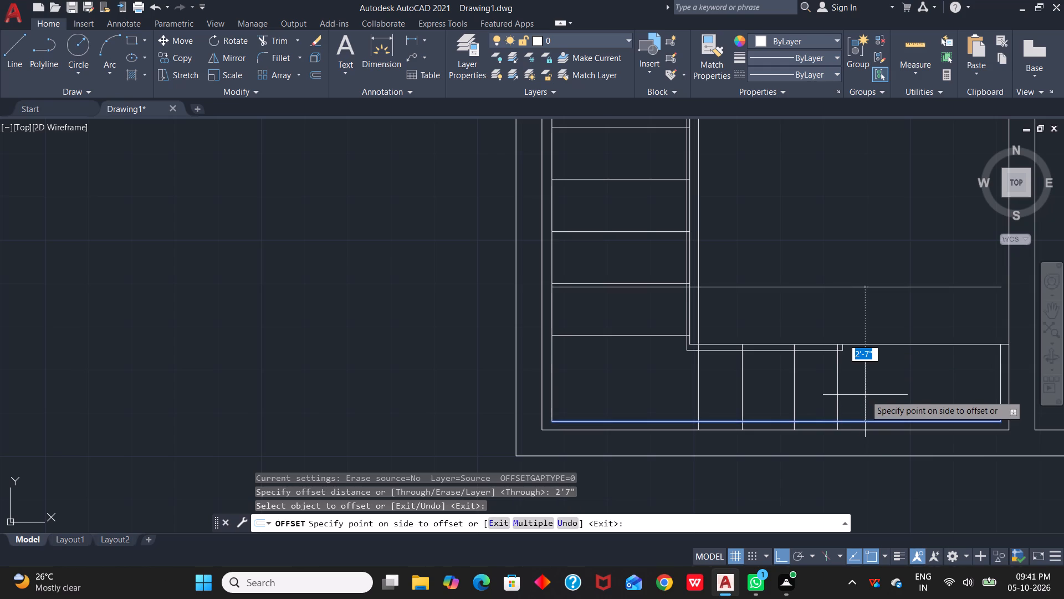
{"action": "left_click", "coordinate": [865, 395]}
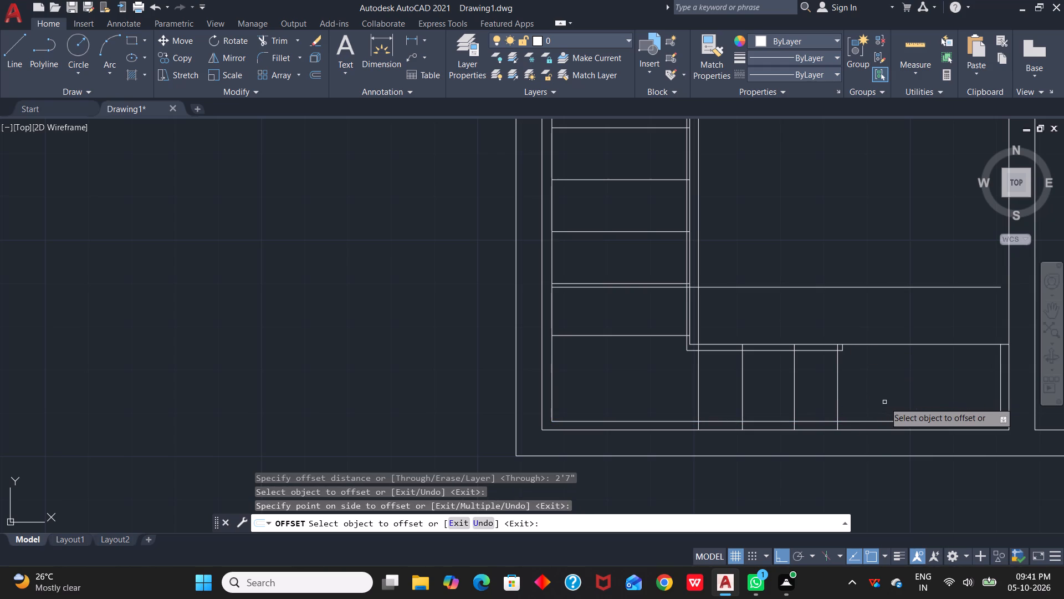
{"action": "key", "text": "Escape"}
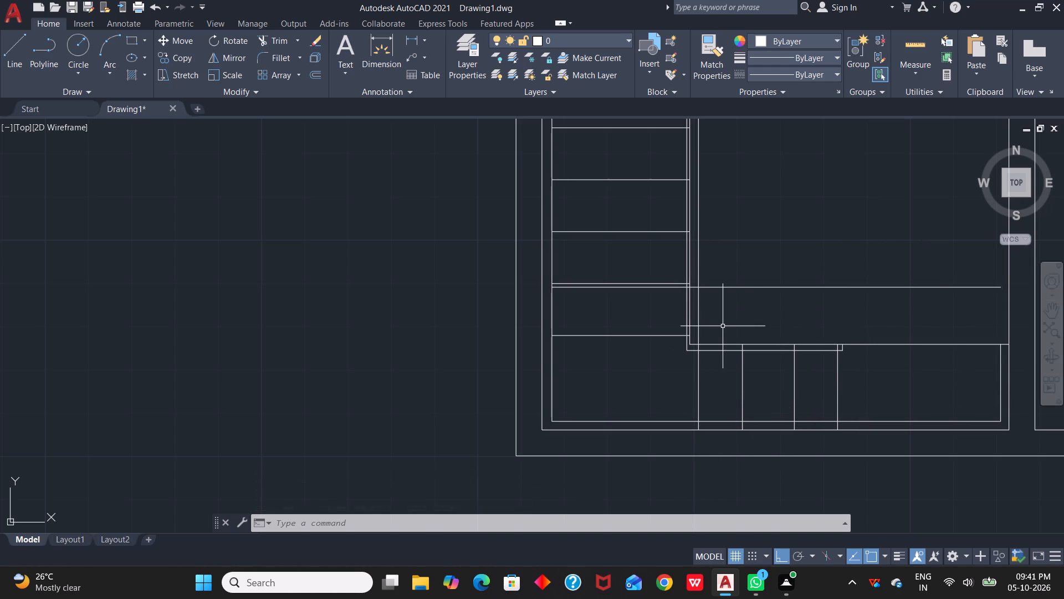
Trim the west strip's two southernmost division lines and its double east edge south of the new offset line.
{"action": "type", "text": "tr"}
{"action": "key", "text": "space"}
{"action": "left_click", "coordinate": [651, 282]}
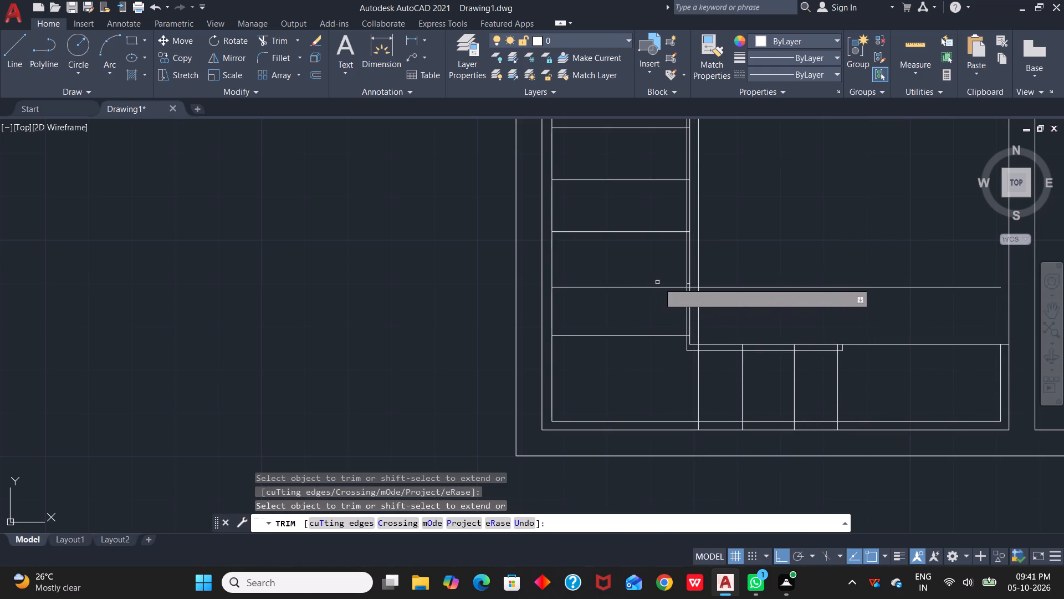
{"action": "left_click", "coordinate": [659, 336]}
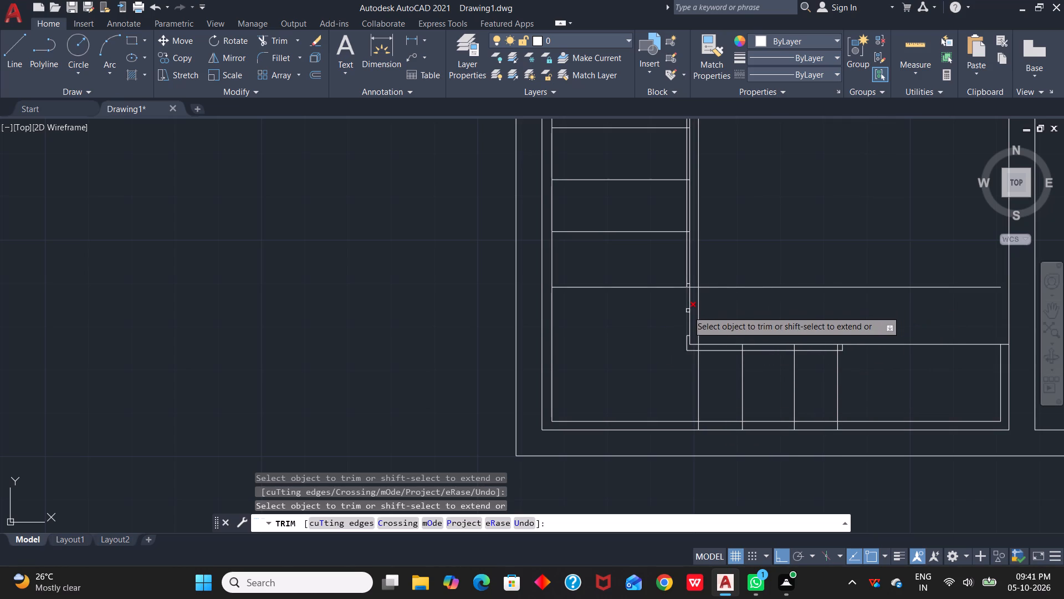
{"action": "left_click", "coordinate": [692, 303]}
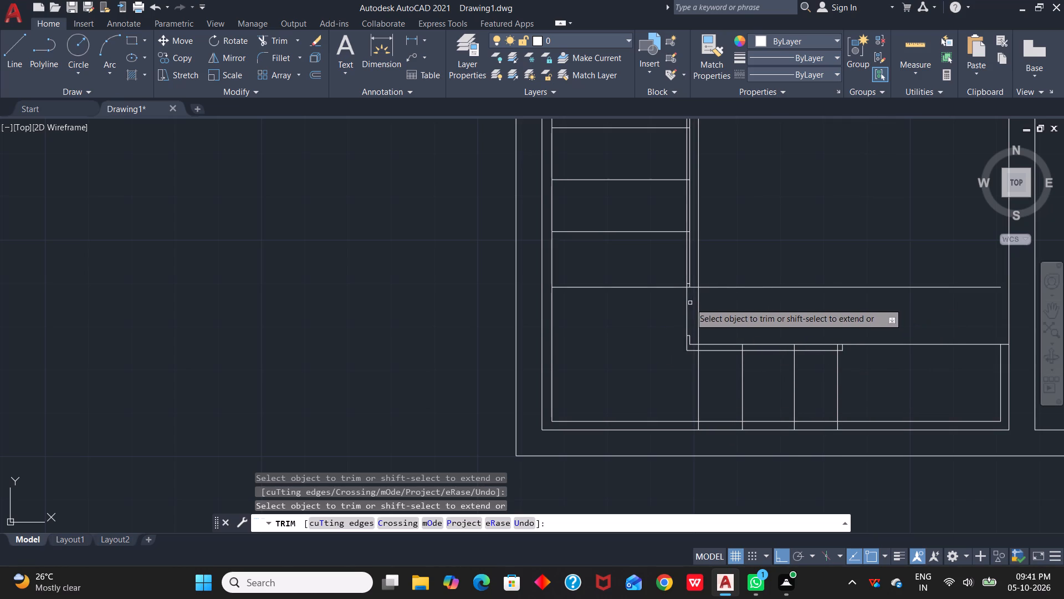
{"action": "left_click", "coordinate": [688, 303]}
{"action": "scroll", "coordinate": [692, 285], "scroll_direction": "up", "scroll_amount": 4}
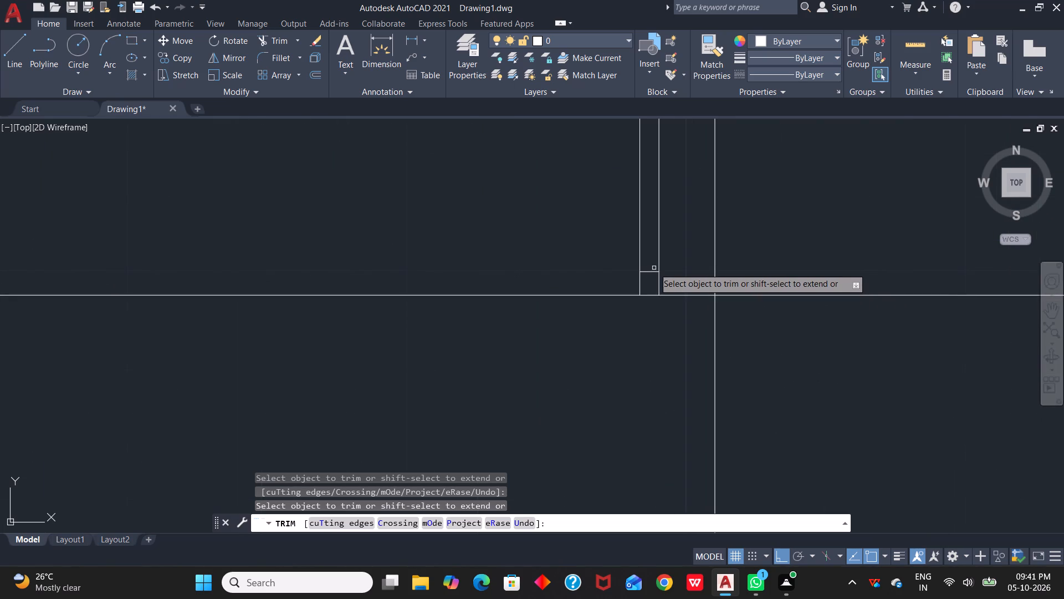
{"action": "left_click", "coordinate": [649, 272]}
{"action": "scroll", "coordinate": [650, 272], "scroll_direction": "down", "scroll_amount": 4}
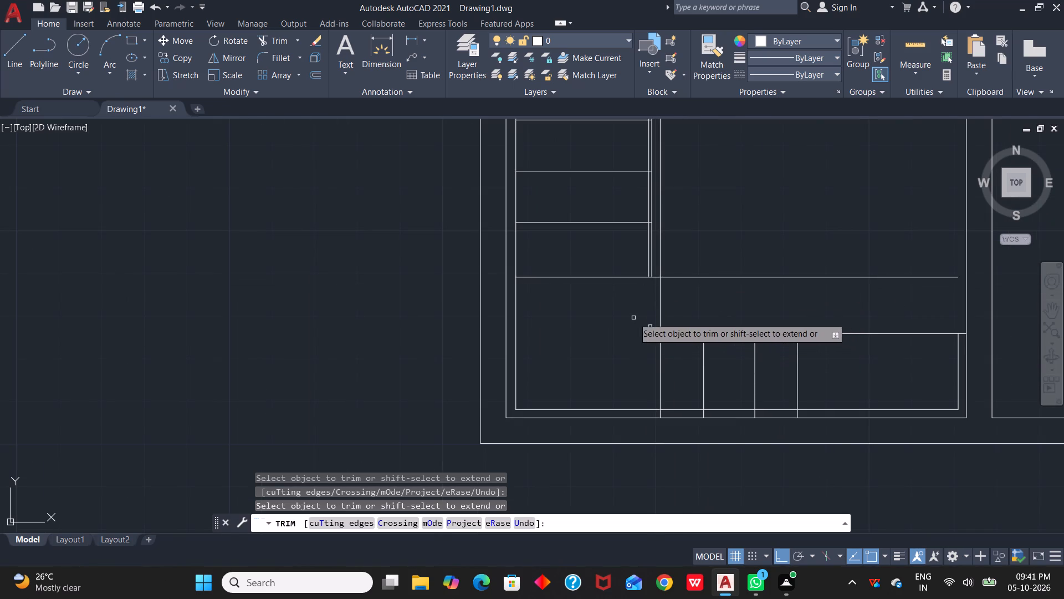
{"action": "left_click", "coordinate": [633, 318]}
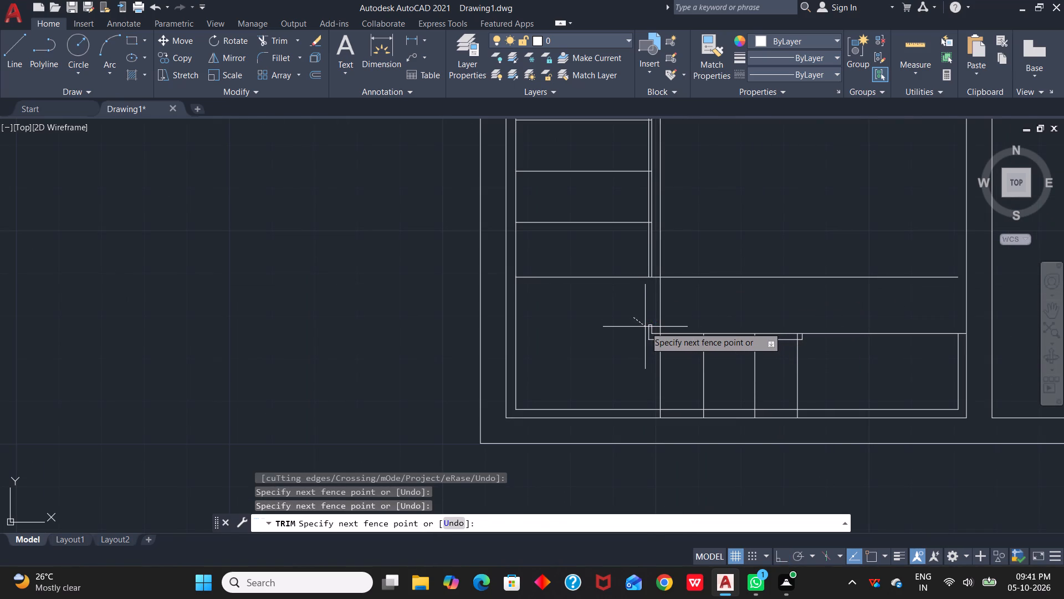
{"action": "key", "text": "Escape"}
Trim away the short leftover segments at the counter's old inside corner.
{"action": "scroll", "coordinate": [651, 342], "scroll_direction": "up", "scroll_amount": 2}
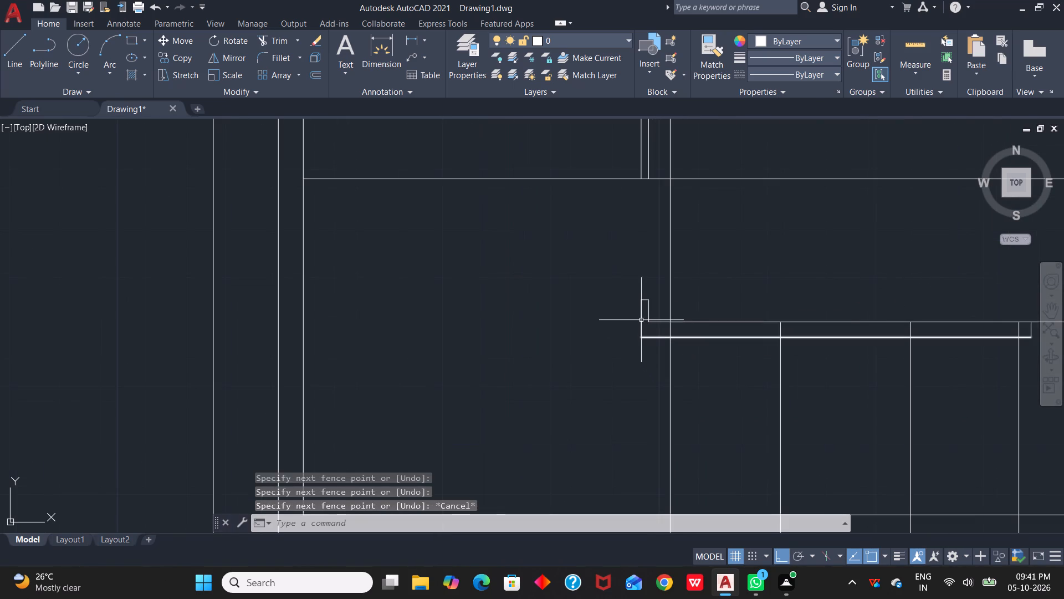
{"action": "key", "text": "space"}
{"action": "left_click", "coordinate": [640, 317]}
{"action": "left_click", "coordinate": [647, 314]}
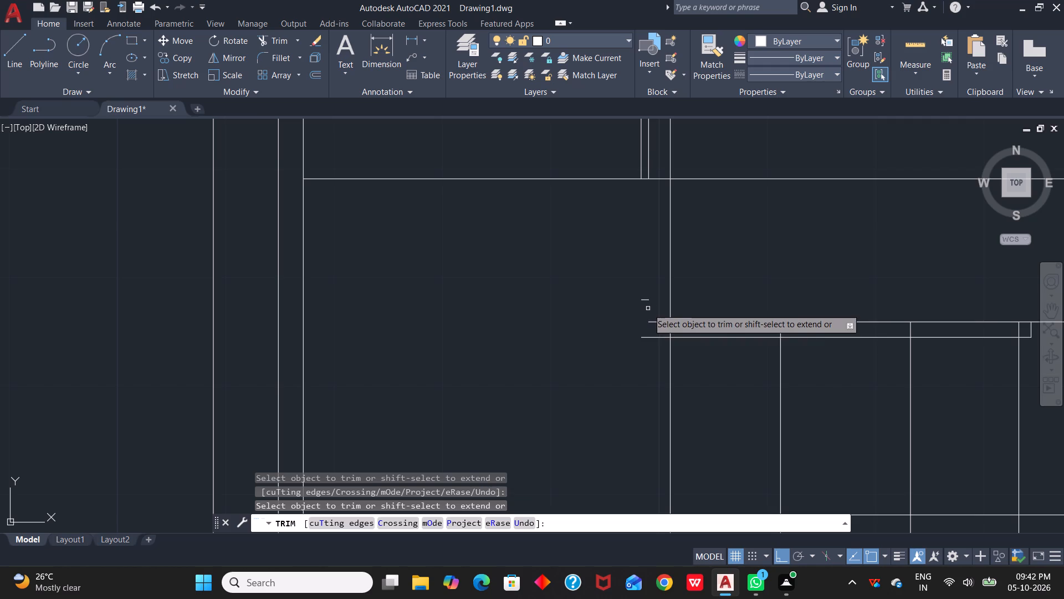
{"action": "left_click", "coordinate": [643, 299]}
Remove the old double north edge of the south section, including its short end piece and the stretch extending to the east wall.
{"action": "scroll", "coordinate": [786, 344], "scroll_direction": "down", "scroll_amount": 3}
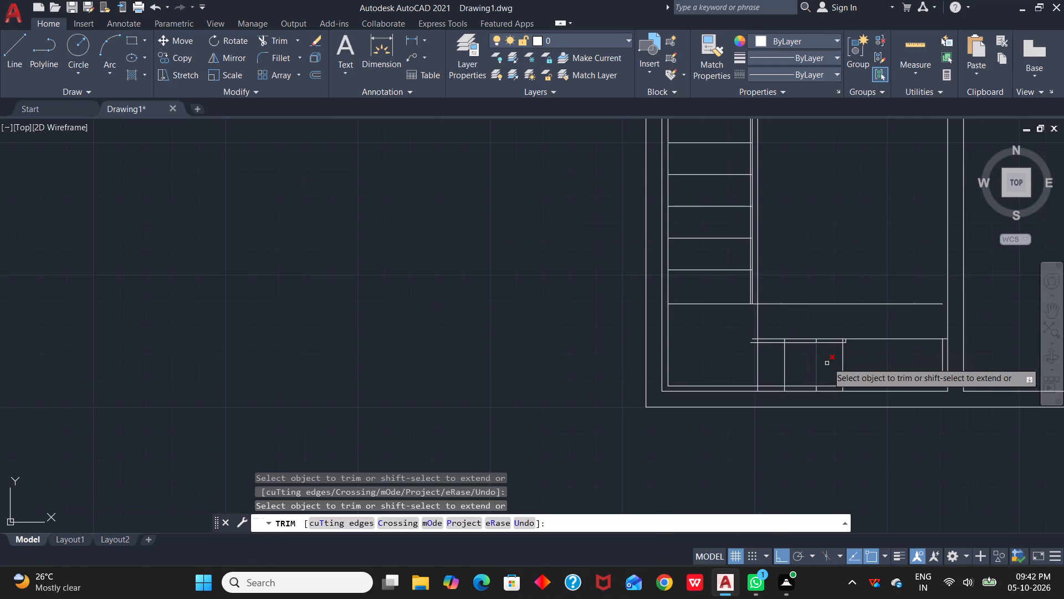
{"action": "scroll", "coordinate": [836, 343], "scroll_direction": "up", "scroll_amount": 2}
{"action": "scroll", "coordinate": [834, 343], "scroll_direction": "down", "scroll_amount": 1}
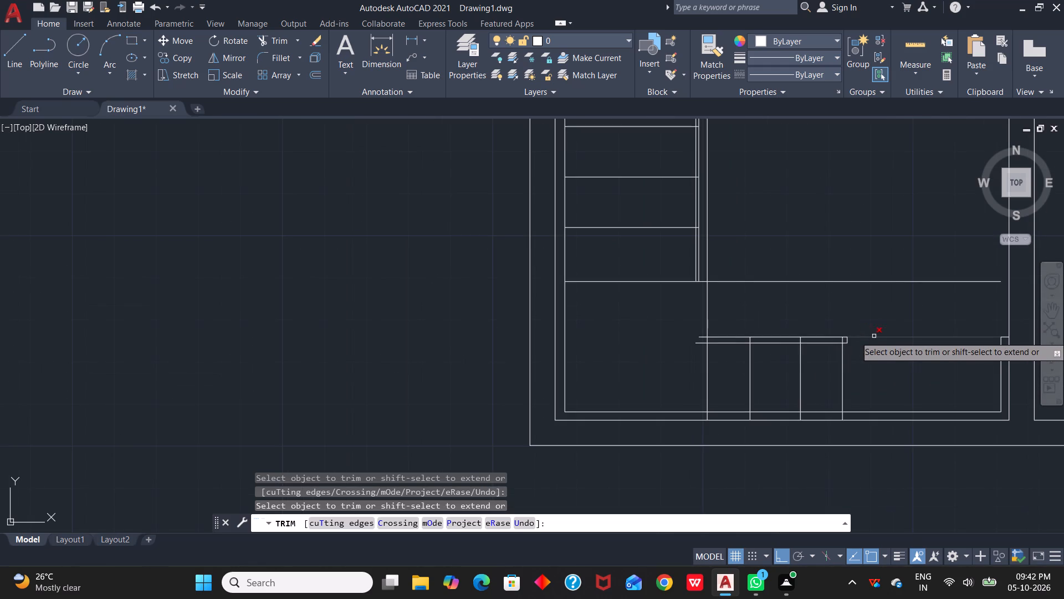
{"action": "left_click", "coordinate": [821, 337]}
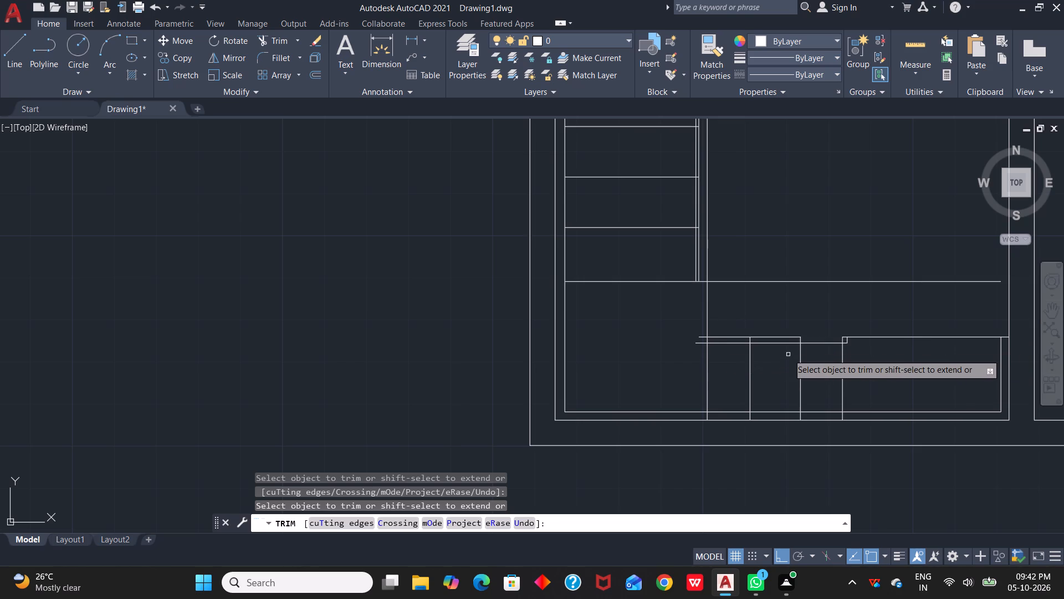
{"action": "scroll", "coordinate": [788, 352], "scroll_direction": "up", "scroll_amount": 2}
{"action": "key", "text": "Escape"}
{"action": "left_click", "coordinate": [748, 313]}
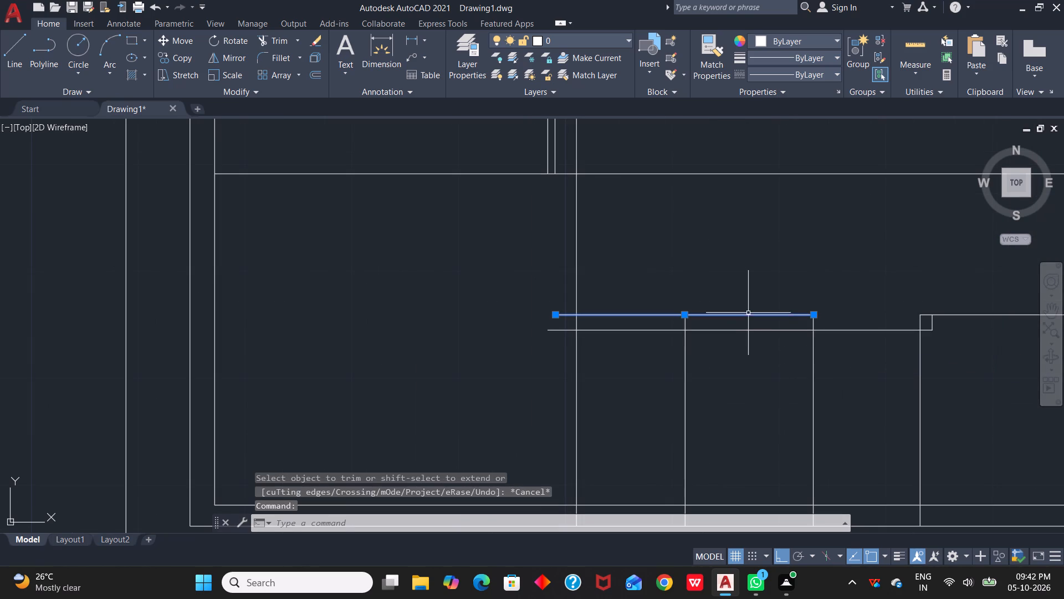
{"action": "left_click", "coordinate": [757, 329]}
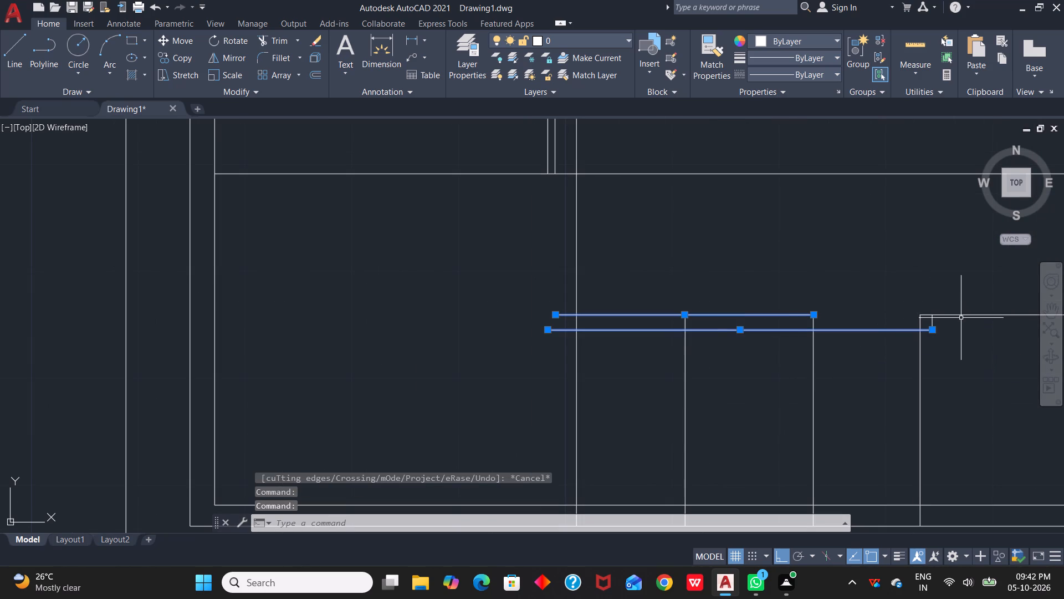
{"action": "left_click", "coordinate": [961, 315]}
{"action": "left_click", "coordinate": [933, 322]}
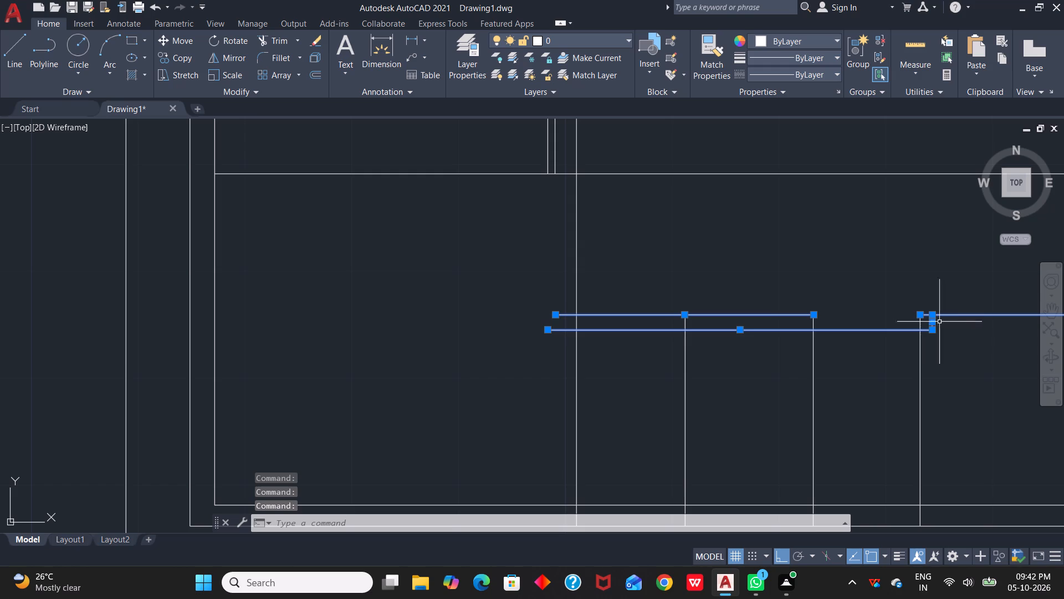
{"action": "key", "text": "Delete"}
Stretch the south section's three short division lines north to meet the new 2'7" offset line.
{"action": "scroll", "coordinate": [896, 343], "scroll_direction": "down", "scroll_amount": 3}
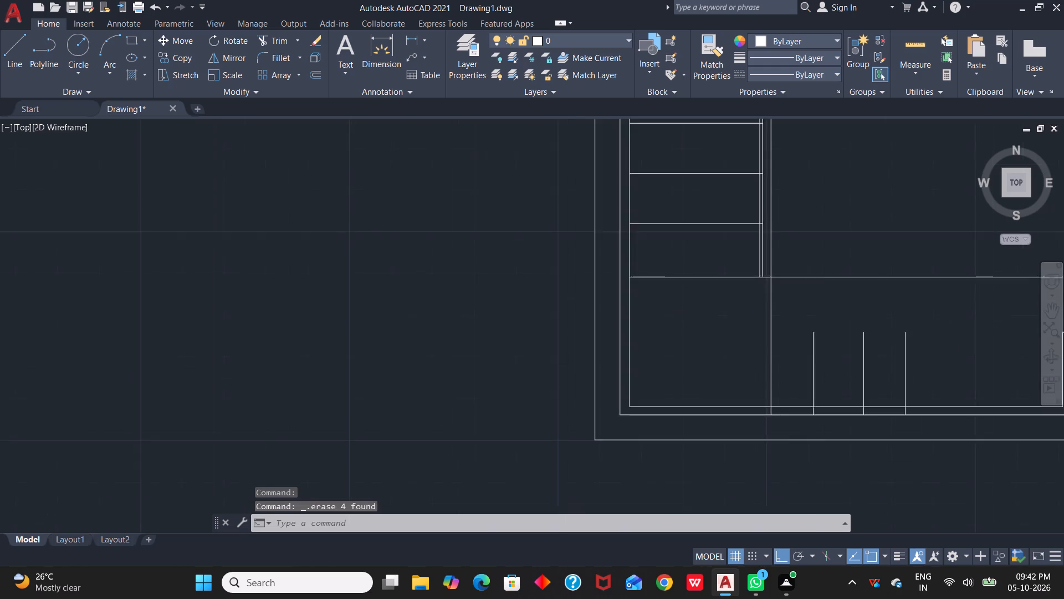
{"action": "scroll", "coordinate": [878, 358], "scroll_direction": "up", "scroll_amount": 3}
{"action": "left_click", "coordinate": [852, 296]}
{"action": "left_click", "coordinate": [853, 294]}
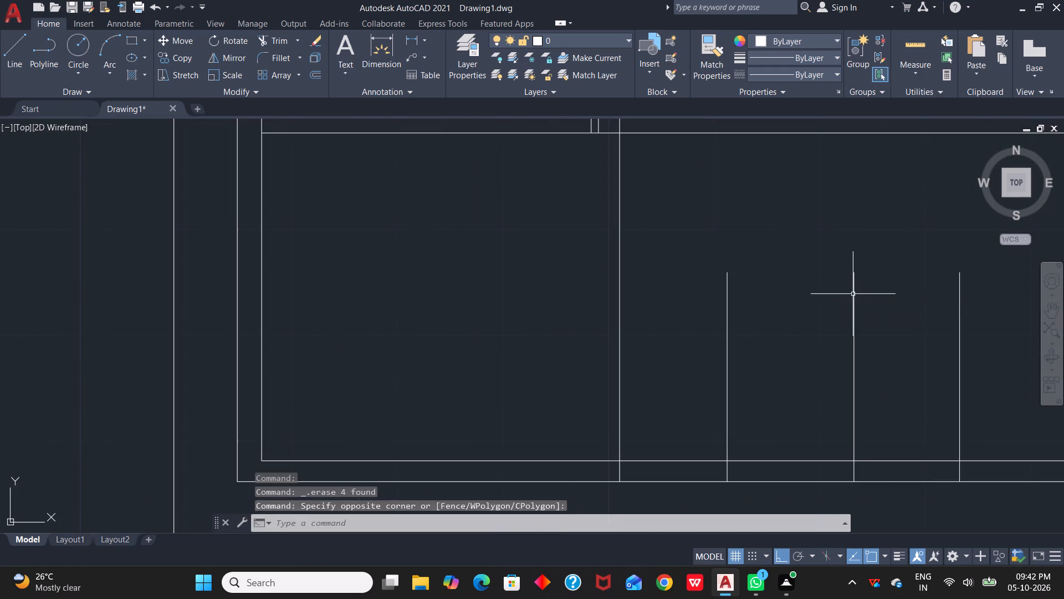
{"action": "left_click", "coordinate": [855, 292]}
{"action": "left_click_drag", "start_coordinate": [854, 273], "coordinate": [852, 152]}
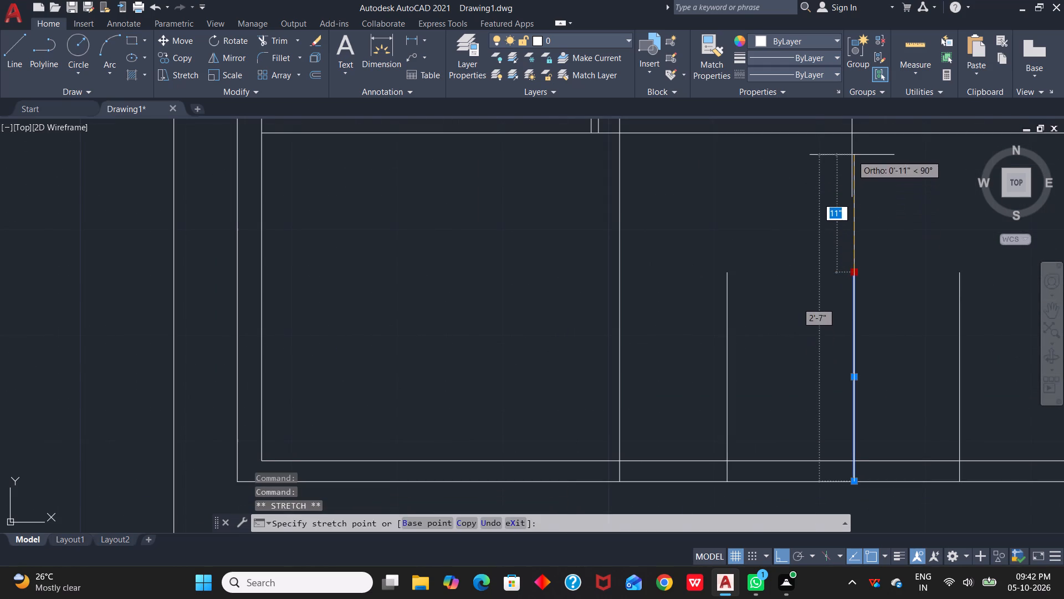
{"action": "left_click_drag", "start_coordinate": [852, 152], "coordinate": [858, 135]}
{"action": "left_click", "coordinate": [858, 135]}
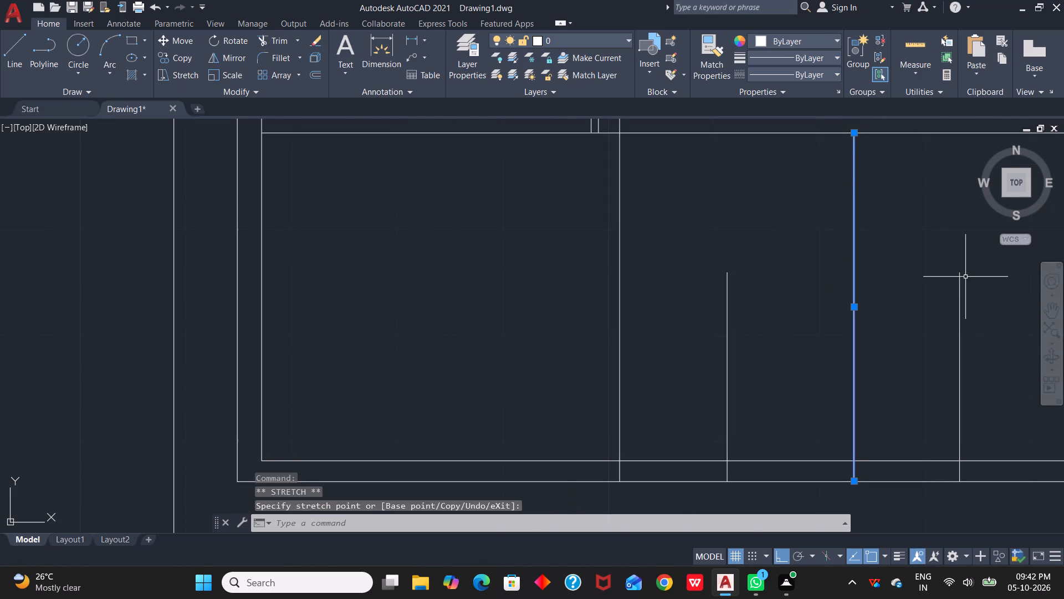
{"action": "left_click", "coordinate": [961, 281]}
{"action": "left_click_drag", "start_coordinate": [961, 272], "coordinate": [952, 136]}
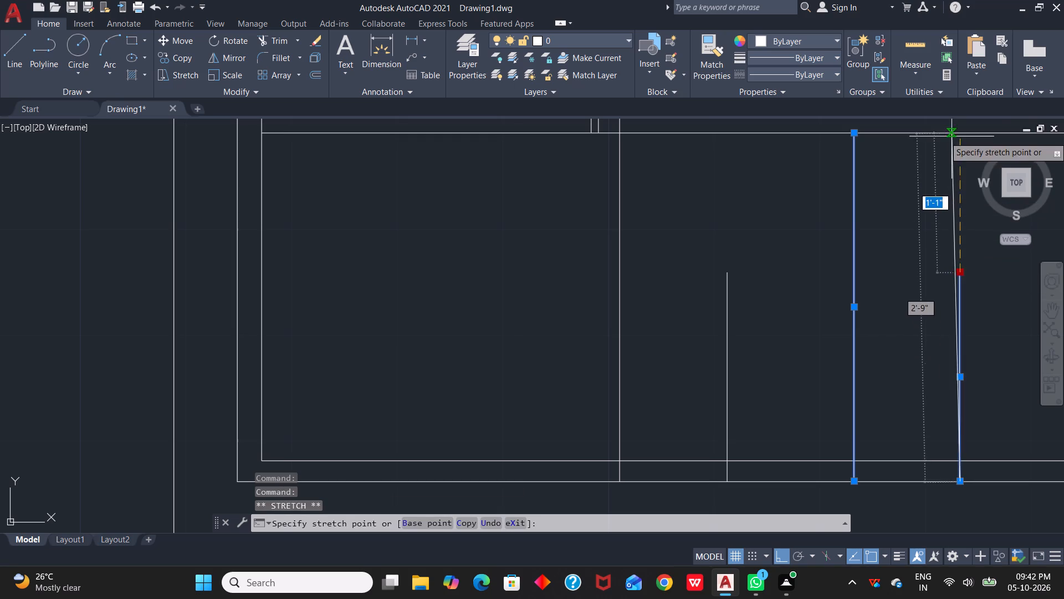
{"action": "left_click_drag", "start_coordinate": [952, 136], "coordinate": [956, 131]}
{"action": "left_click", "coordinate": [956, 131]}
{"action": "left_click", "coordinate": [731, 298]}
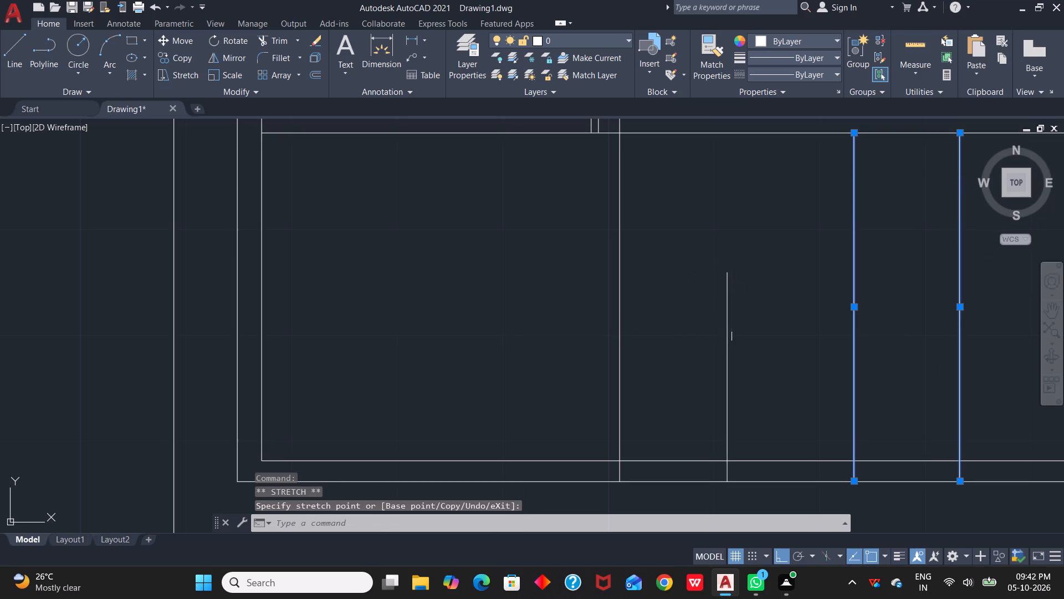
{"action": "left_click", "coordinate": [728, 302]}
{"action": "left_click", "coordinate": [727, 296]}
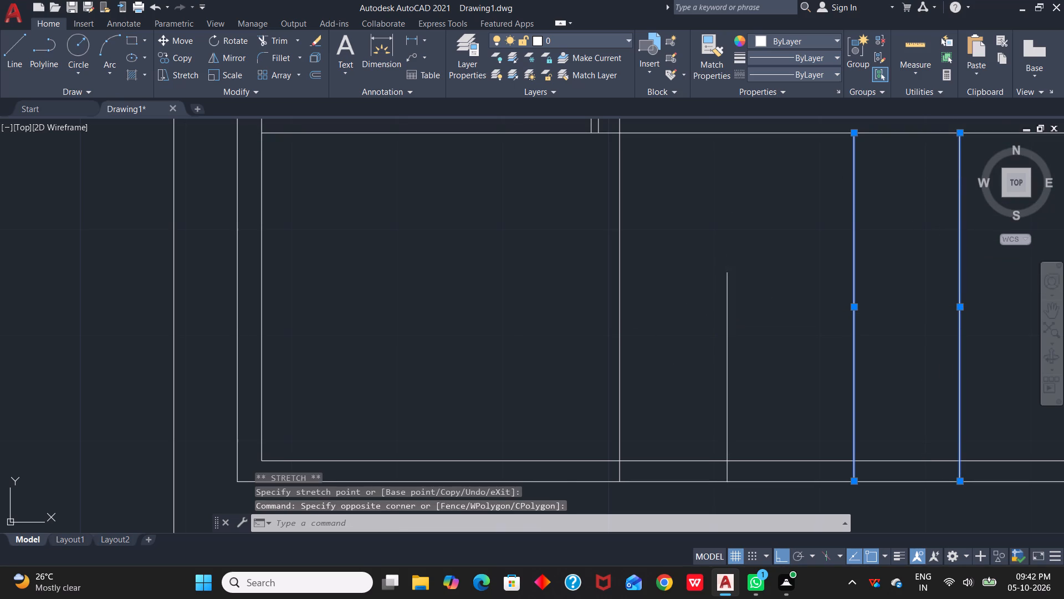
{"action": "left_click_drag", "start_coordinate": [728, 273], "coordinate": [730, 137]}
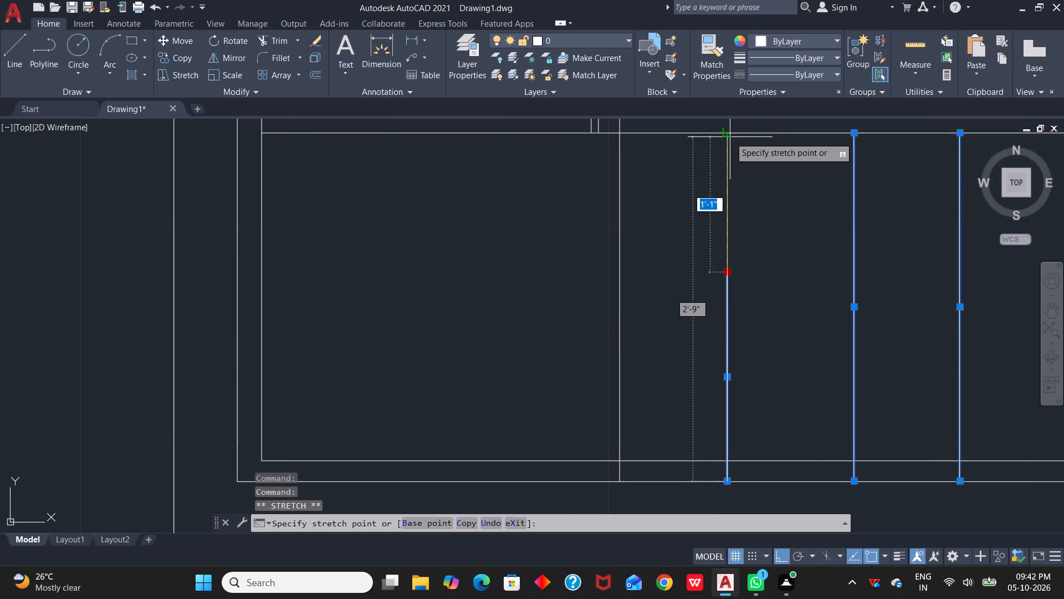
{"action": "left_click_drag", "start_coordinate": [730, 137], "coordinate": [726, 135]}
{"action": "left_click", "coordinate": [726, 135]}
{"action": "scroll", "coordinate": [780, 190], "scroll_direction": "down", "scroll_amount": 6}
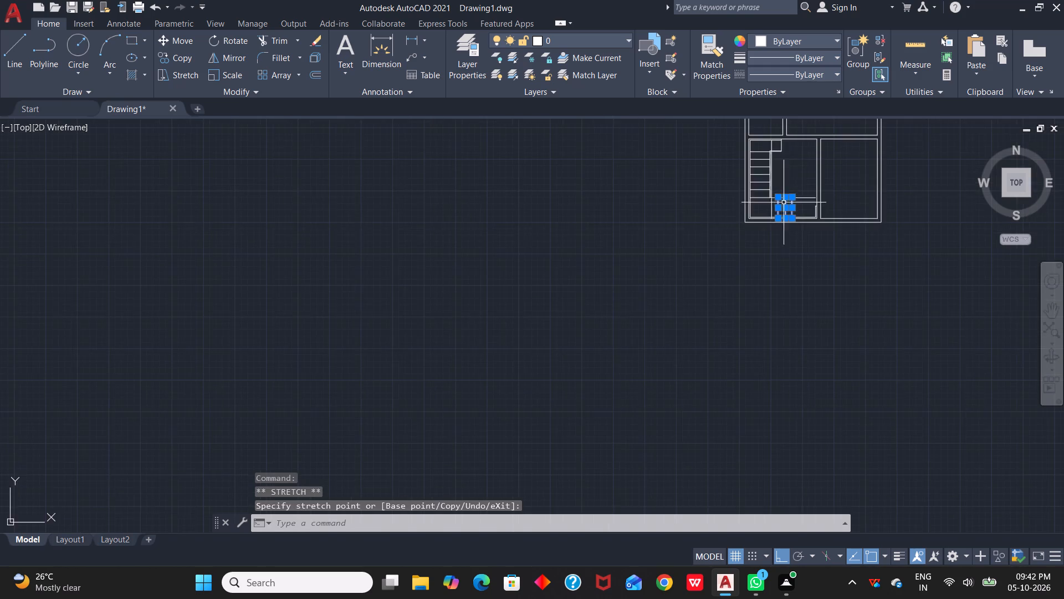
{"action": "scroll", "coordinate": [795, 186], "scroll_direction": "up", "scroll_amount": 3}
{"action": "scroll", "coordinate": [746, 297], "scroll_direction": "up", "scroll_amount": 1}
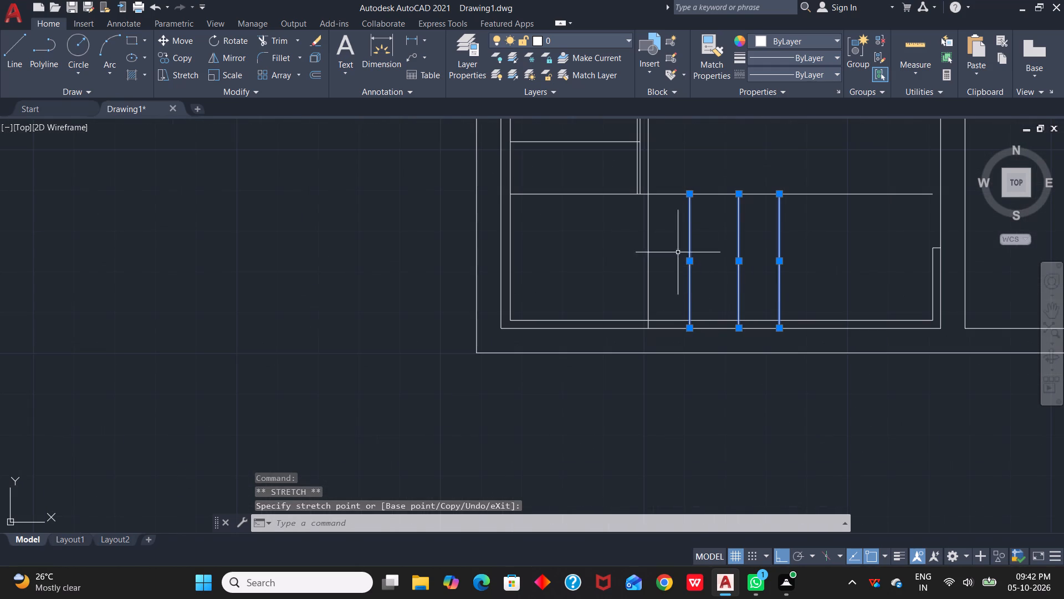
{"action": "key", "text": "Escape"}
Stretch the short inner line beside the east wall north to the end of the counter's new north edge.
{"action": "scroll", "coordinate": [646, 214], "scroll_direction": "up", "scroll_amount": 2}
{"action": "middle_click_drag", "start_coordinate": [653, 240], "coordinate": [673, 362]}
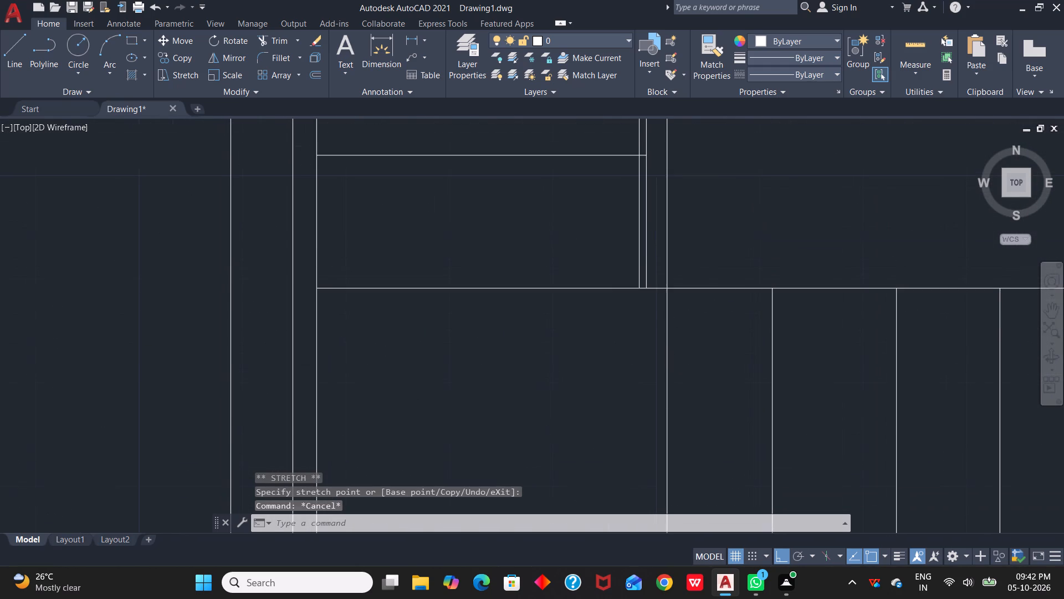
{"action": "scroll", "coordinate": [655, 276], "scroll_direction": "up", "scroll_amount": 1}
{"action": "scroll", "coordinate": [655, 276], "scroll_direction": "down", "scroll_amount": 1}
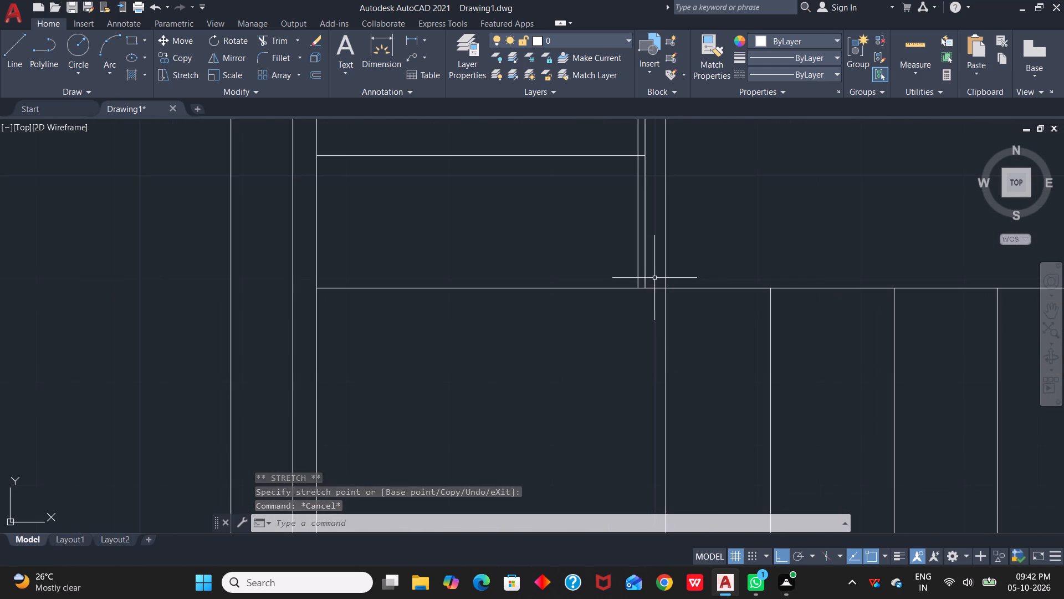
{"action": "scroll", "coordinate": [664, 266], "scroll_direction": "down", "scroll_amount": 2}
{"action": "middle_click_drag", "start_coordinate": [789, 232], "coordinate": [720, 403]}
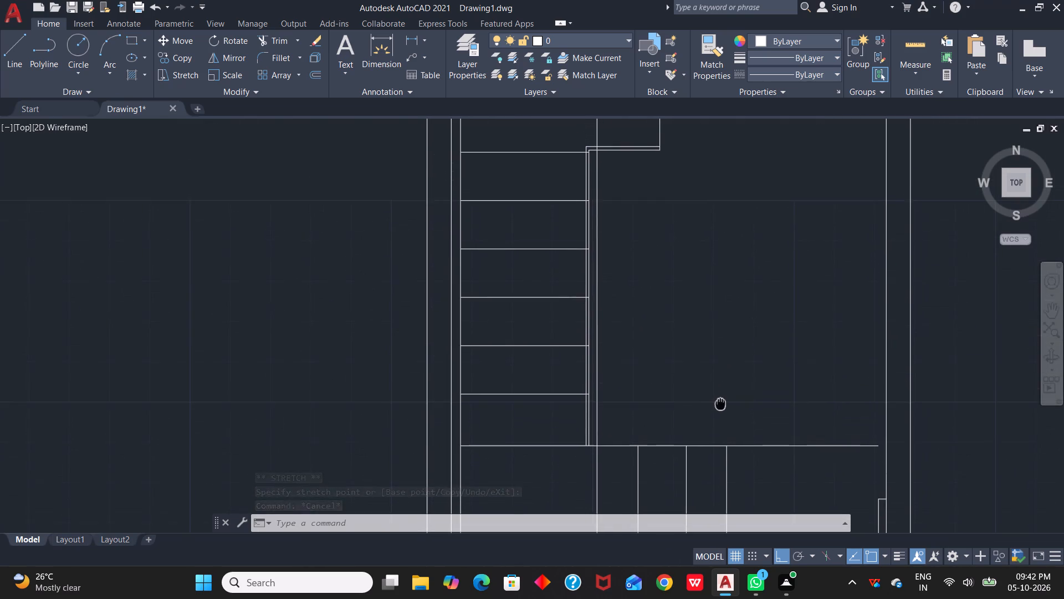
{"action": "middle_click_drag", "start_coordinate": [720, 403], "coordinate": [727, 363]}
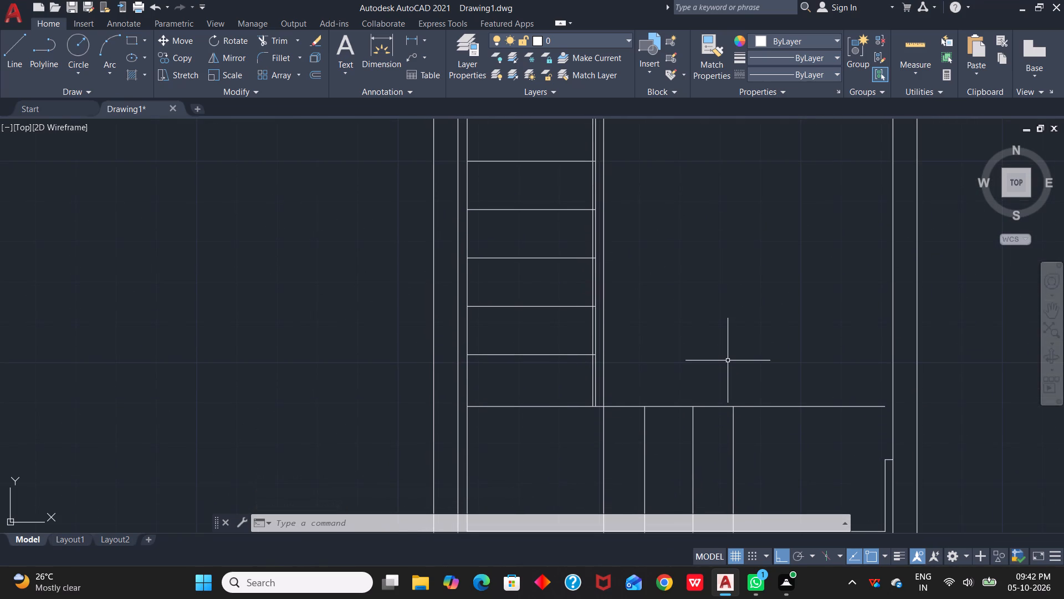
{"action": "scroll", "coordinate": [709, 381], "scroll_direction": "down", "scroll_amount": 1}
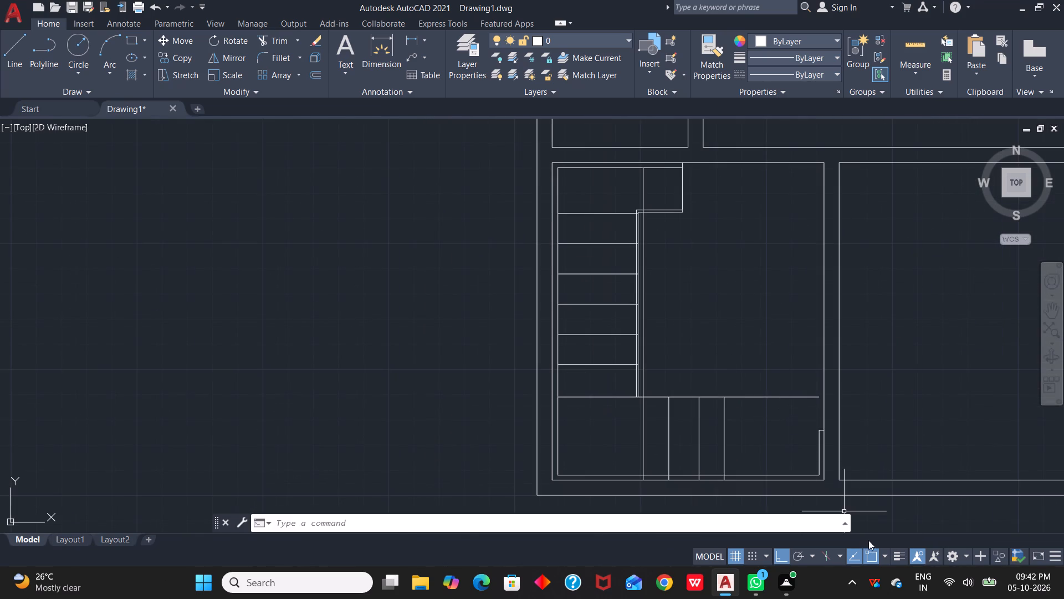
{"action": "scroll", "coordinate": [856, 515], "scroll_direction": "up", "scroll_amount": 2}
{"action": "left_click", "coordinate": [759, 323]}
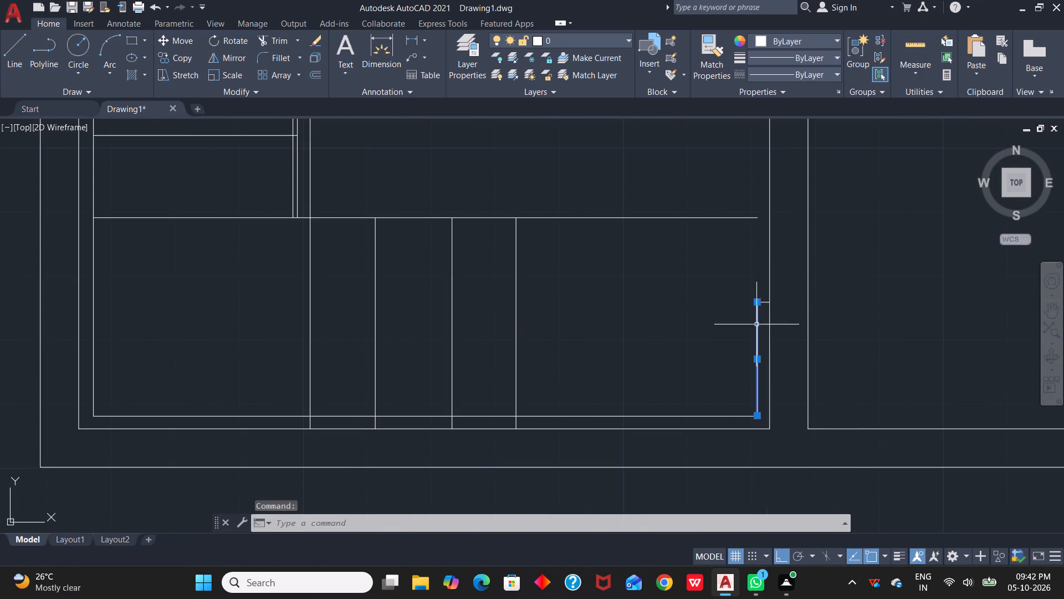
{"action": "left_click_drag", "start_coordinate": [760, 304], "coordinate": [756, 220]}
{"action": "left_click", "coordinate": [756, 220]}
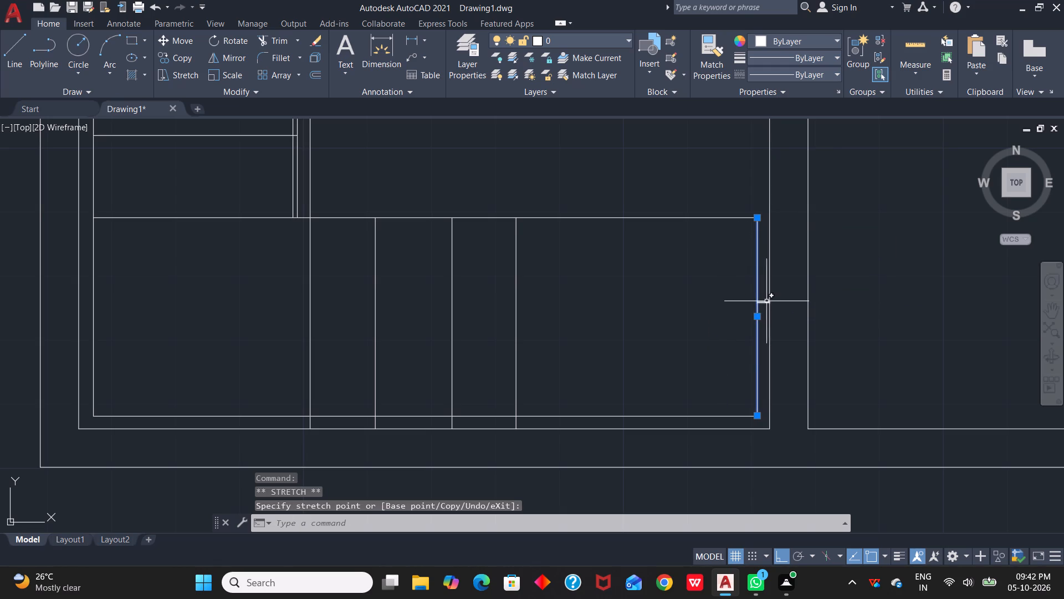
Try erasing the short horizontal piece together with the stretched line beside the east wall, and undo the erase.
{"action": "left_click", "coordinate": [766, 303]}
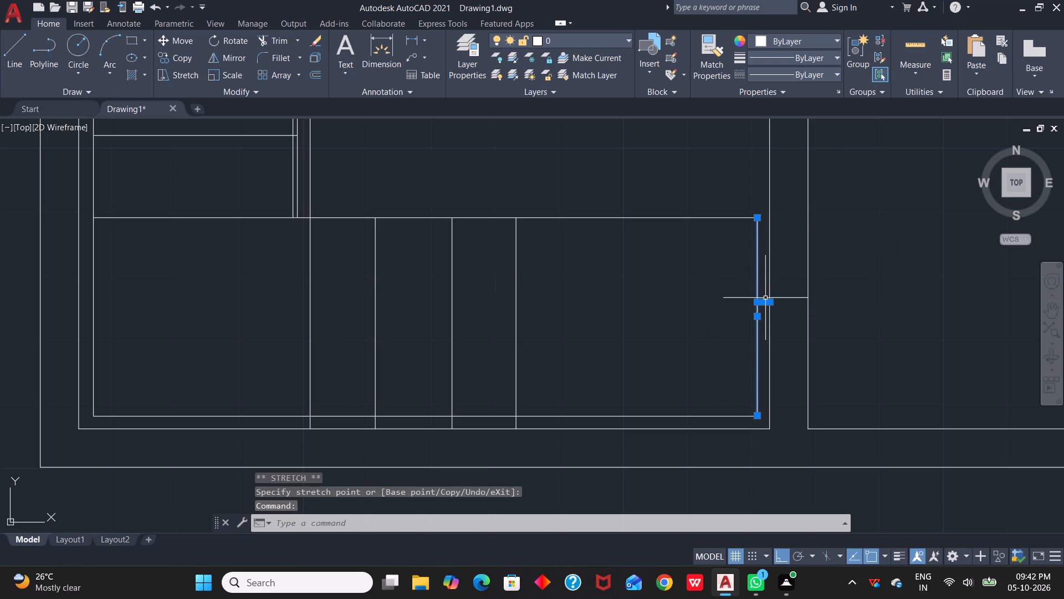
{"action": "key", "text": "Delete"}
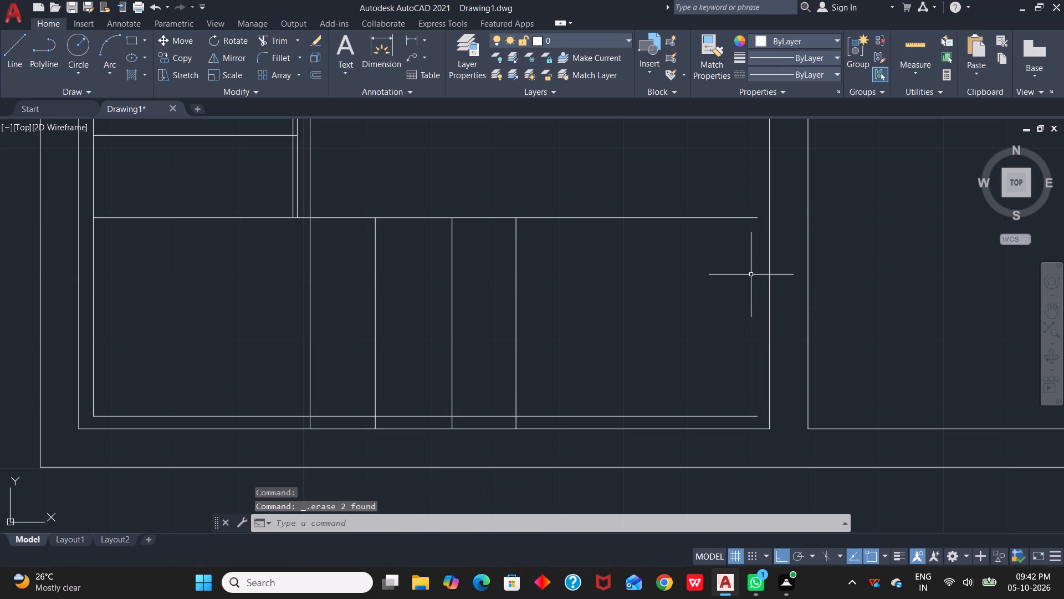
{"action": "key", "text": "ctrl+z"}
Trim away the short horizontal piece between the inner east line and the east wall.
{"action": "scroll", "coordinate": [762, 315], "scroll_direction": "up", "scroll_amount": 3}
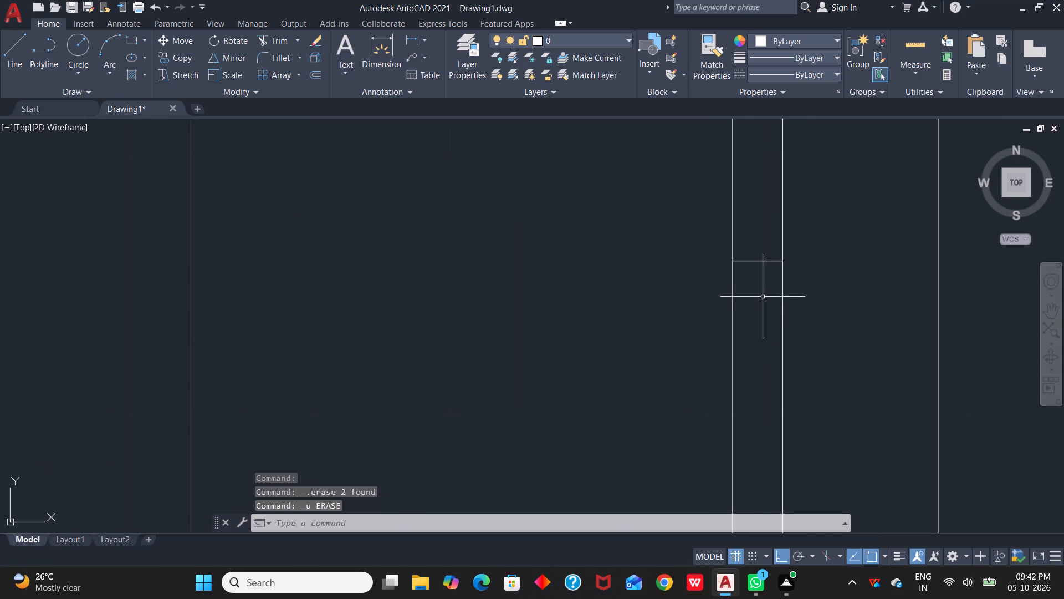
{"action": "type", "text": "tr"}
{"action": "key", "text": "space"}
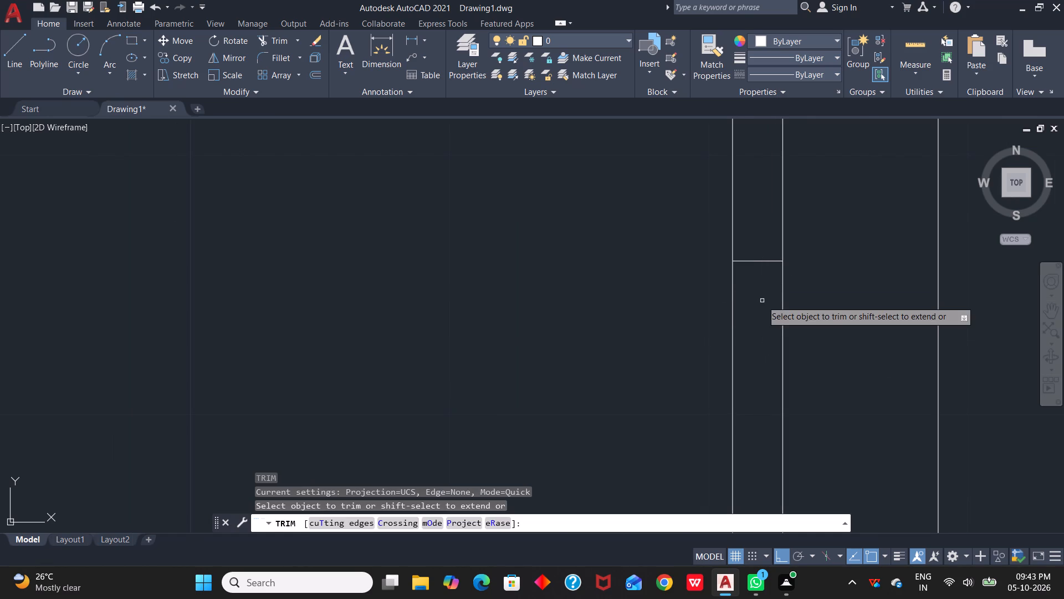
{"action": "left_click", "coordinate": [763, 263]}
Draw a horizontal line about 2" long from the east end of the counter's north edge to the east wall.
{"action": "scroll", "coordinate": [765, 250], "scroll_direction": "down", "scroll_amount": 2}
{"action": "middle_click_drag", "start_coordinate": [759, 224], "coordinate": [763, 348]}
{"action": "key", "text": "l"}
{"action": "key", "text": "space"}
{"action": "scroll", "coordinate": [760, 253], "scroll_direction": "up", "scroll_amount": 2}
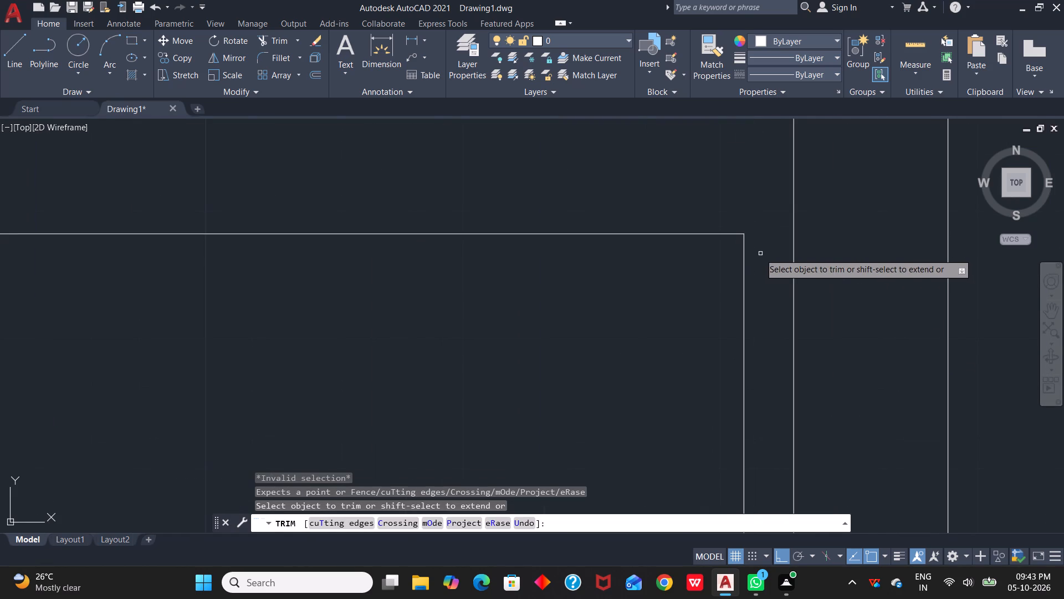
{"action": "key", "text": "Escape"}
{"action": "key", "text": "Escape"}
{"action": "type", "text": "l"}
{"action": "key", "text": "space"}
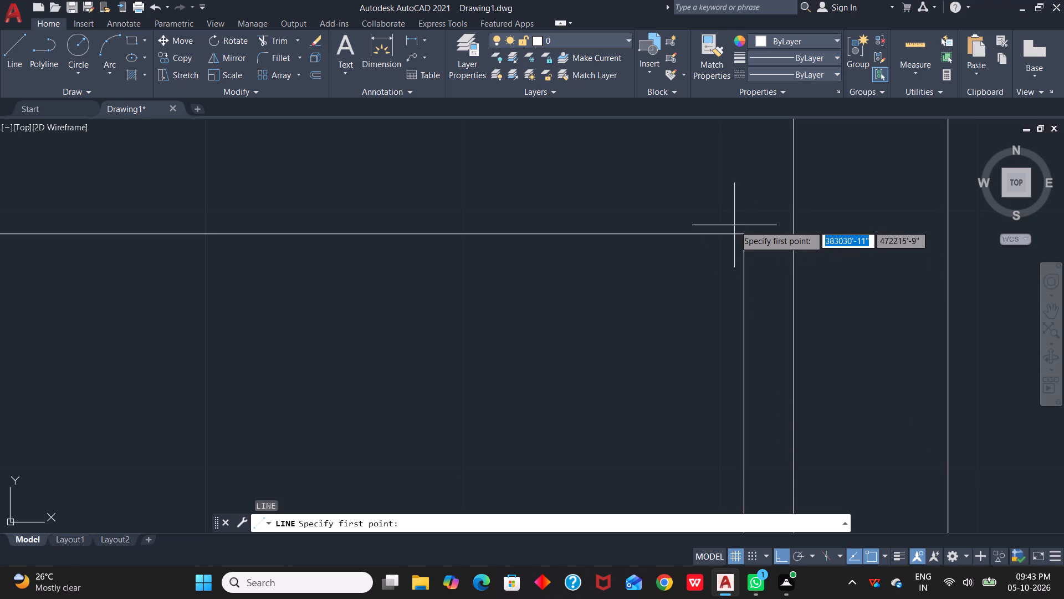
{"action": "left_click", "coordinate": [744, 236]}
{"action": "scroll", "coordinate": [795, 237], "scroll_direction": "up", "scroll_amount": 4}
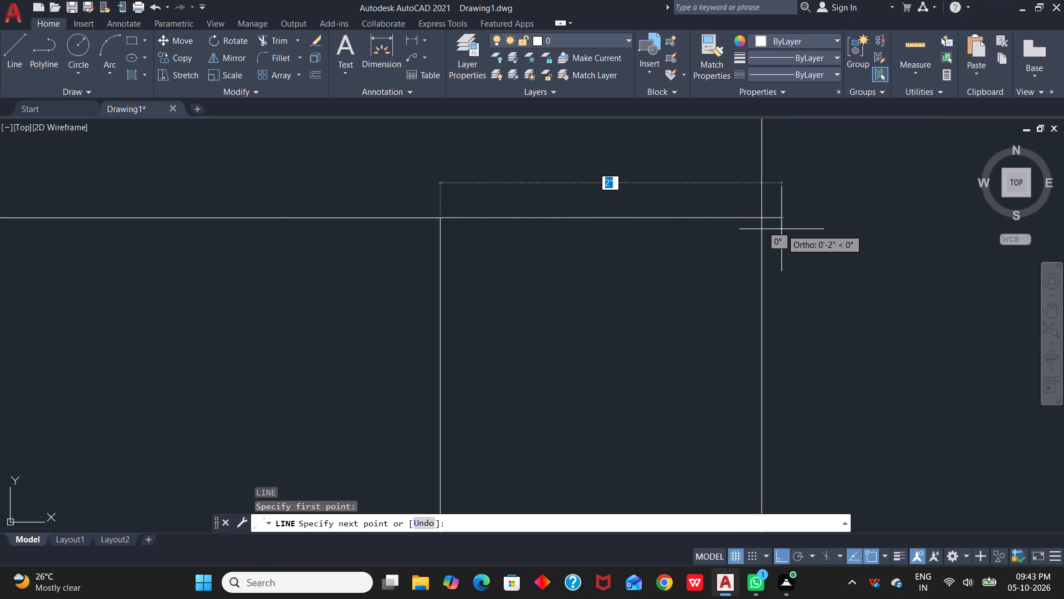
{"action": "left_click", "coordinate": [763, 220]}
{"action": "key", "text": "Escape"}
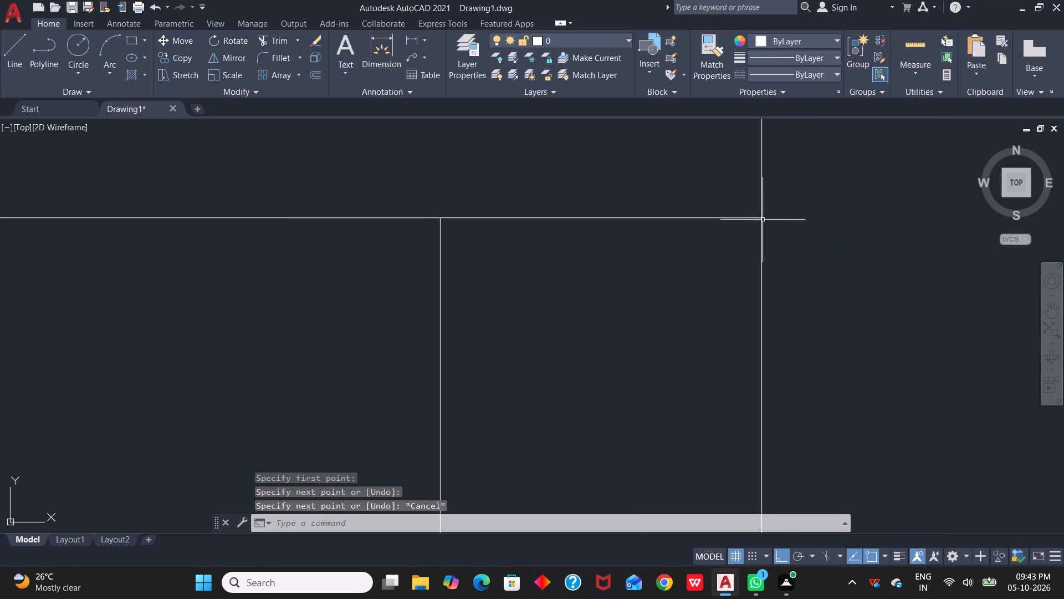
Stretch the outer line of the west strip's double east edge about 2" south past the counter's north edge.
{"action": "scroll", "coordinate": [764, 220], "scroll_direction": "down", "scroll_amount": 10}
{"action": "scroll", "coordinate": [719, 268], "scroll_direction": "up", "scroll_amount": 2}
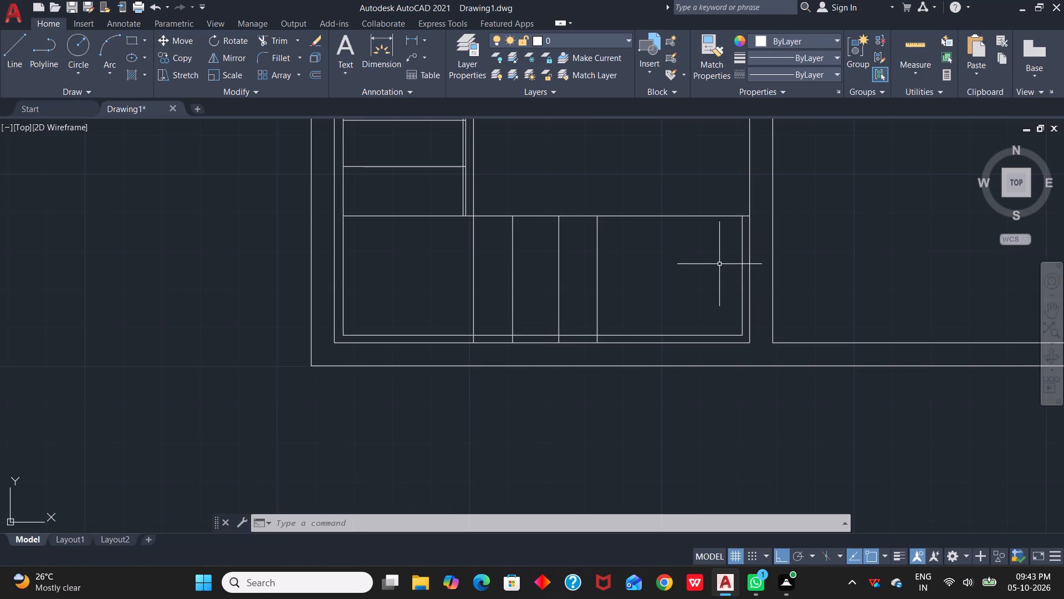
{"action": "scroll", "coordinate": [459, 201], "scroll_direction": "up", "scroll_amount": 3}
{"action": "left_click", "coordinate": [472, 235]}
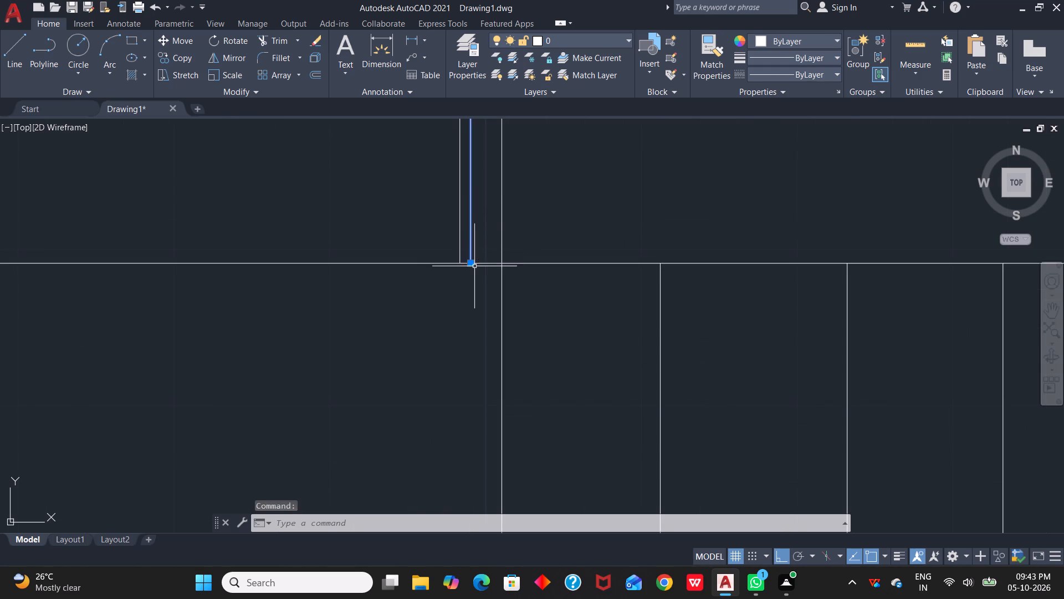
{"action": "left_click_drag", "start_coordinate": [470, 265], "coordinate": [473, 292]}
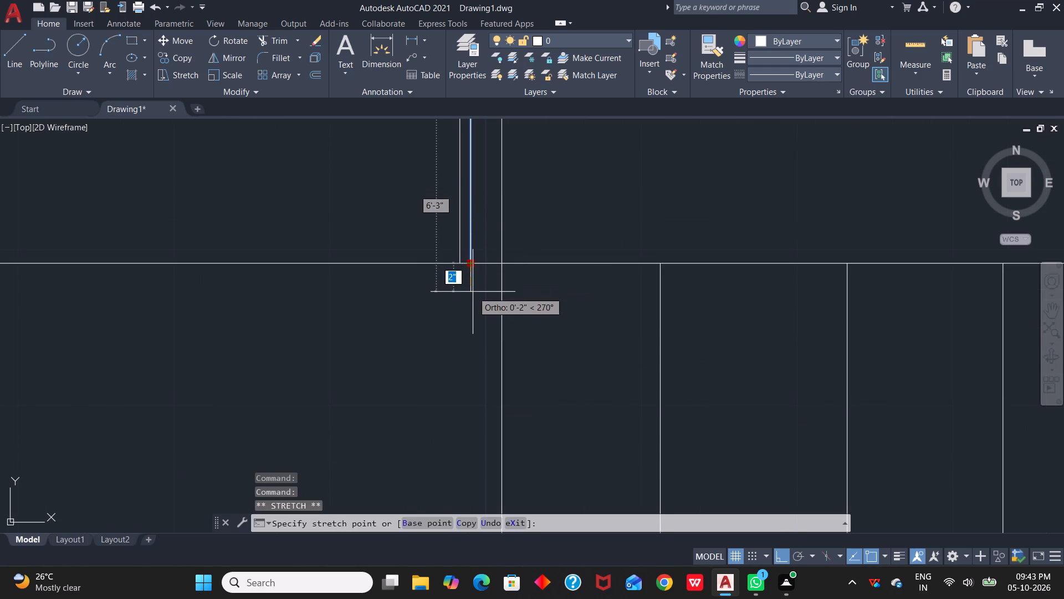
{"action": "left_click_drag", "start_coordinate": [473, 292], "coordinate": [473, 290]}
{"action": "left_click", "coordinate": [473, 288]}
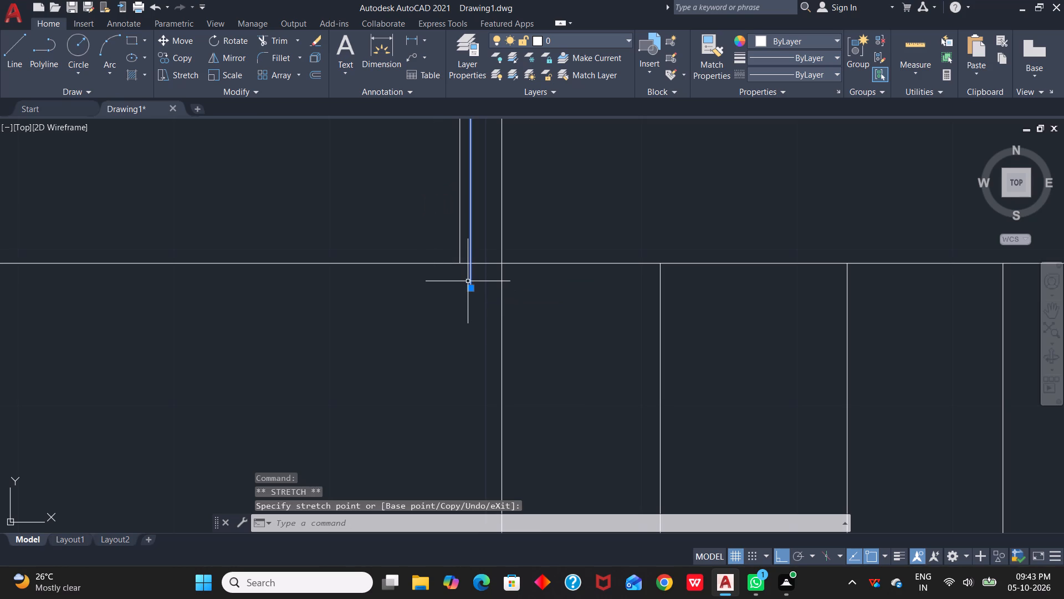
Examine the counter layout around the inside corner where the west strip meets the south section.
{"action": "scroll", "coordinate": [500, 292], "scroll_direction": "down", "scroll_amount": 2}
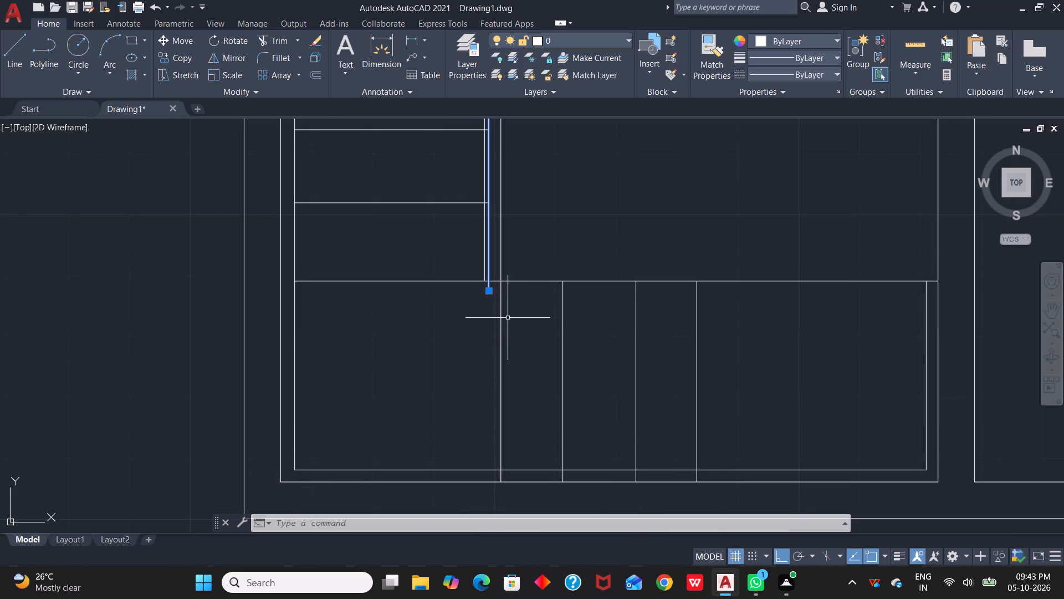
{"action": "scroll", "coordinate": [513, 300], "scroll_direction": "down", "scroll_amount": 3}
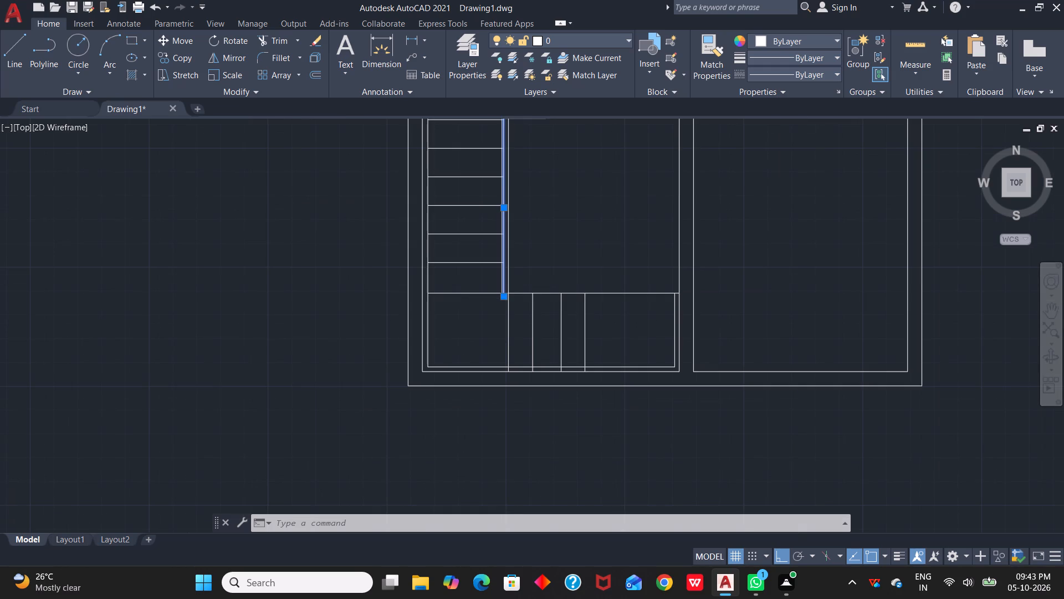
{"action": "scroll", "coordinate": [513, 297], "scroll_direction": "up", "scroll_amount": 3}
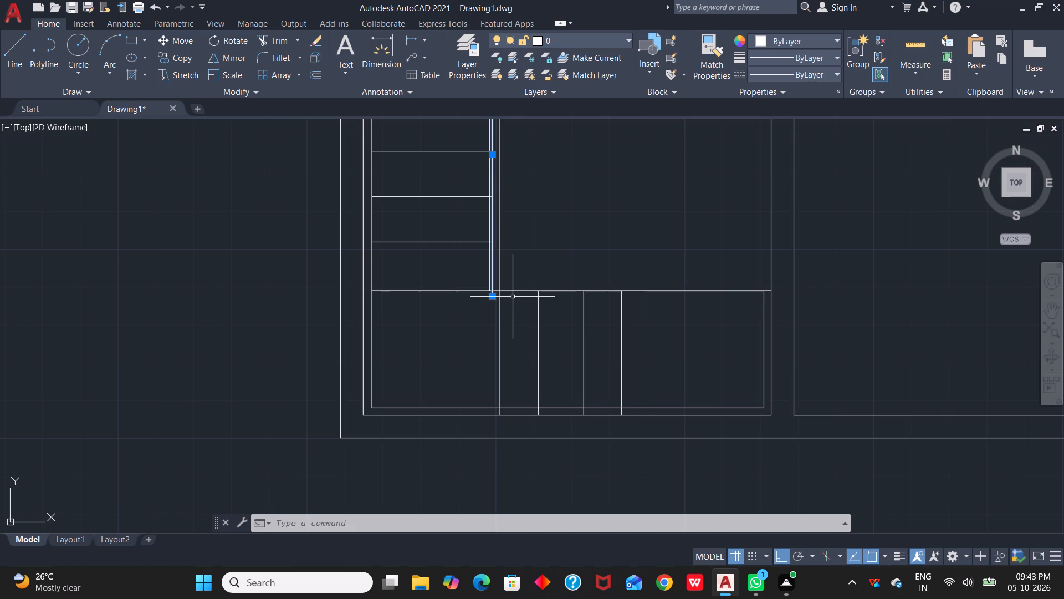
{"action": "scroll", "coordinate": [513, 162], "scroll_direction": "down", "scroll_amount": 2}
{"action": "middle_click_drag", "start_coordinate": [531, 191], "coordinate": [574, 228]}
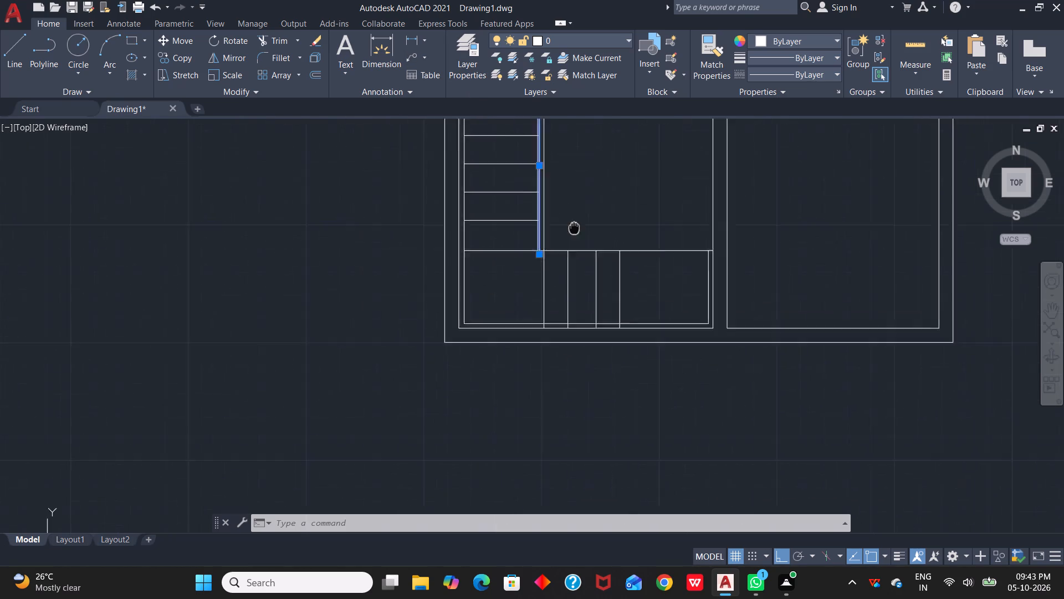
{"action": "middle_click_drag", "start_coordinate": [574, 228], "coordinate": [638, 299]}
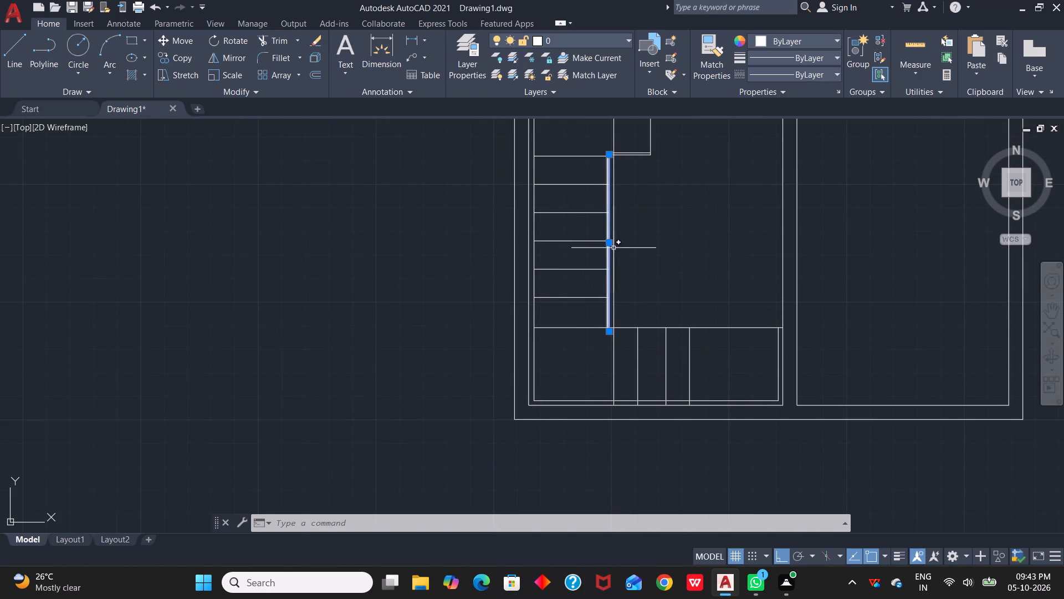
{"action": "scroll", "coordinate": [611, 252], "scroll_direction": "up", "scroll_amount": 2}
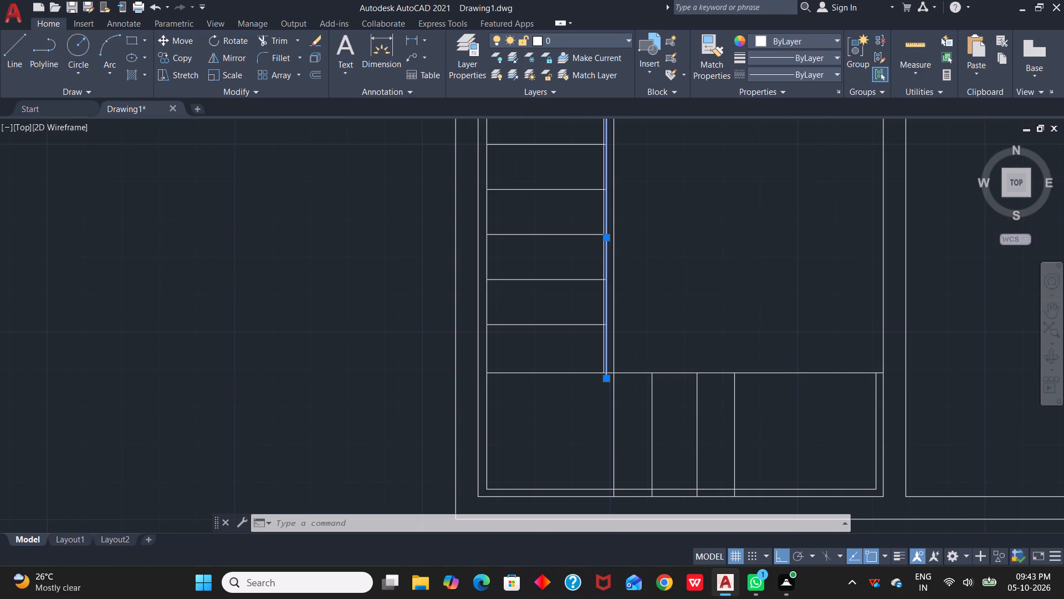
Erase the outer line of the west strip's double east edge.
{"action": "scroll", "coordinate": [611, 252], "scroll_direction": "up", "scroll_amount": 2}
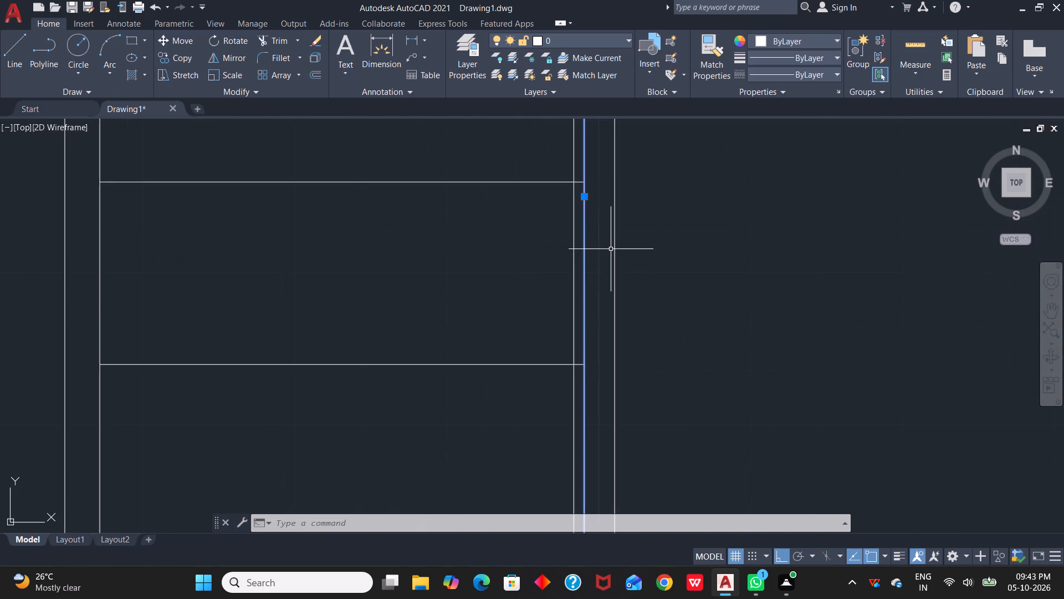
{"action": "key", "text": "Delete"}
Trim the ends of the west strip's division lines that project past its remaining inner east line, using one fence along the strip.
{"action": "scroll", "coordinate": [606, 231], "scroll_direction": "down", "scroll_amount": 2}
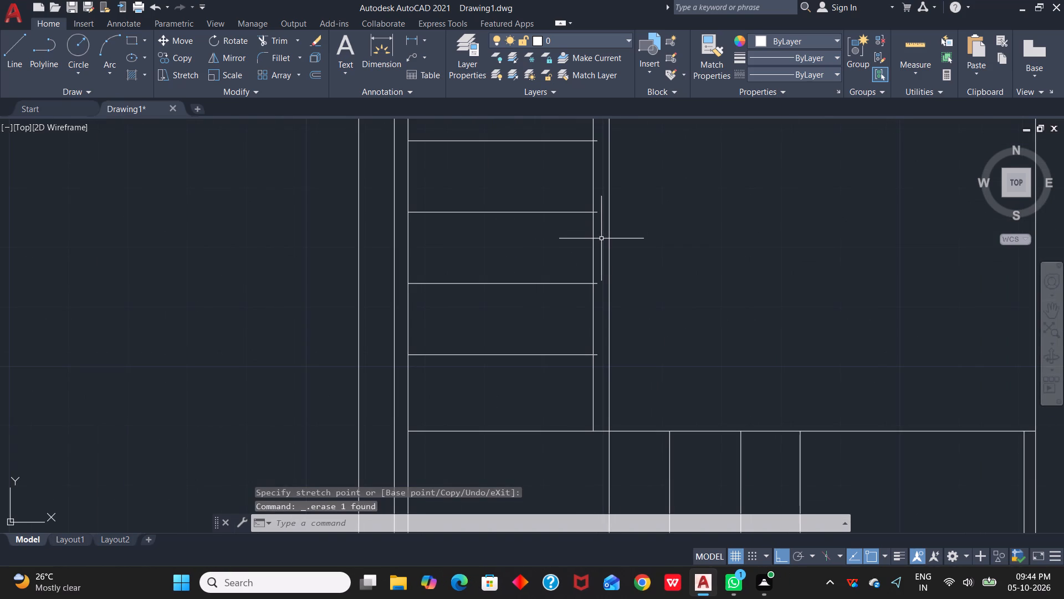
{"action": "scroll", "coordinate": [601, 238], "scroll_direction": "down", "scroll_amount": 1}
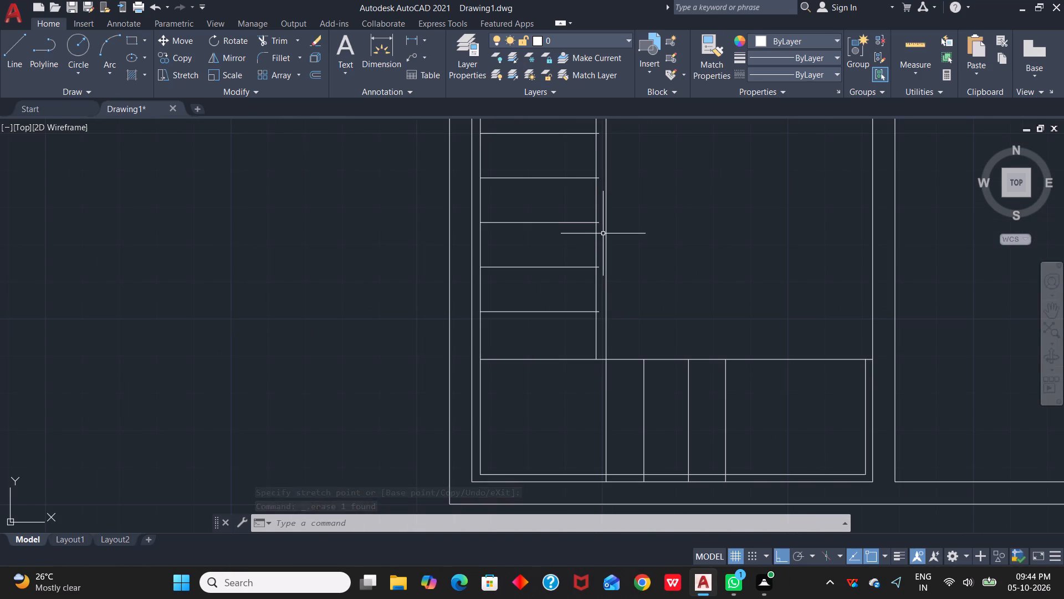
{"action": "scroll", "coordinate": [590, 228], "scroll_direction": "down", "scroll_amount": 1}
{"action": "scroll", "coordinate": [597, 232], "scroll_direction": "up", "scroll_amount": 4}
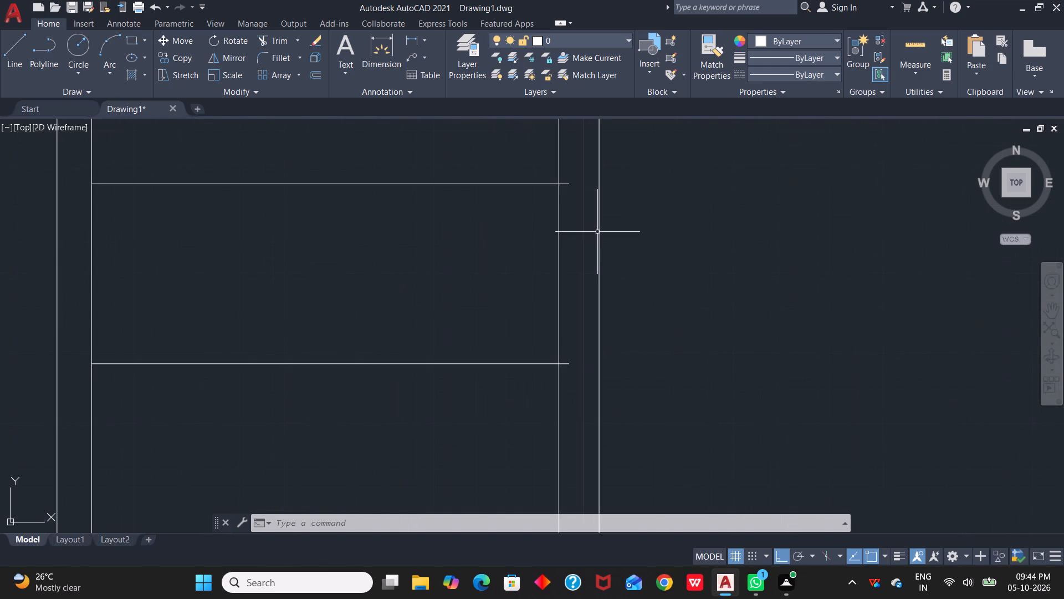
{"action": "scroll", "coordinate": [597, 232], "scroll_direction": "down", "scroll_amount": 1}
{"action": "middle_click_drag", "start_coordinate": [591, 232], "coordinate": [703, 297]}
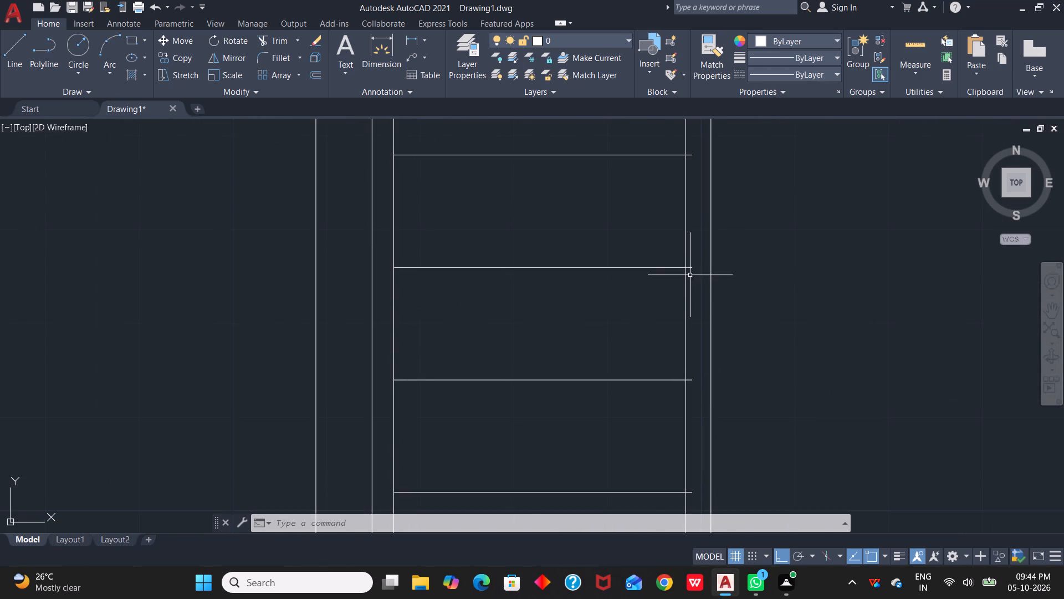
{"action": "type", "text": "tr"}
{"action": "key", "text": "space"}
{"action": "scroll", "coordinate": [695, 149], "scroll_direction": "down", "scroll_amount": 2}
{"action": "middle_click_drag", "start_coordinate": [698, 156], "coordinate": [717, 246]}
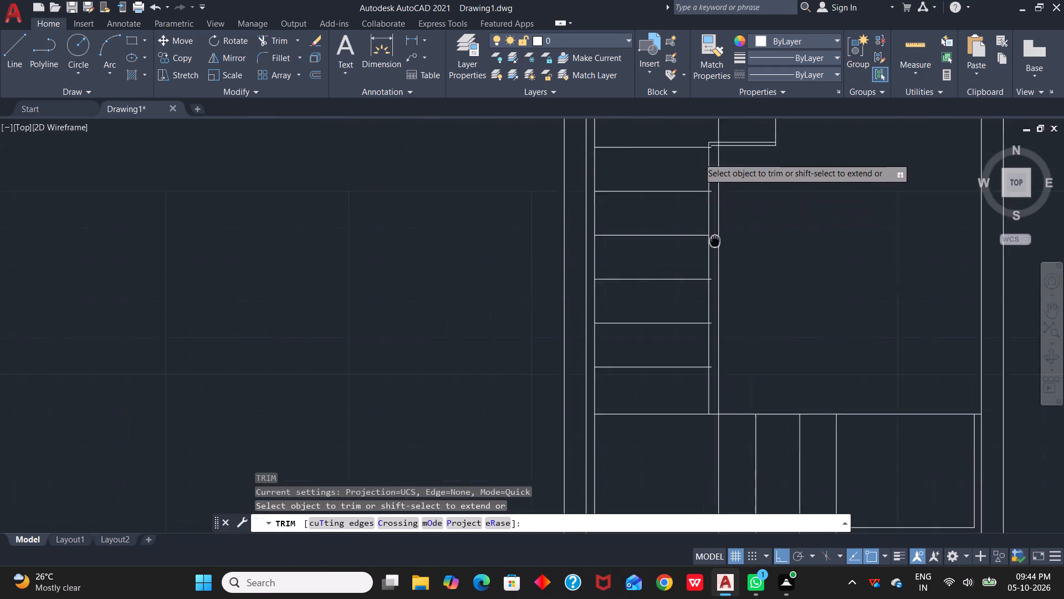
{"action": "middle_click_drag", "start_coordinate": [717, 246], "coordinate": [721, 279]}
{"action": "scroll", "coordinate": [715, 235], "scroll_direction": "up", "scroll_amount": 3}
{"action": "scroll", "coordinate": [698, 126], "scroll_direction": "down", "scroll_amount": 2}
{"action": "middle_click_drag", "start_coordinate": [710, 148], "coordinate": [711, 229]}
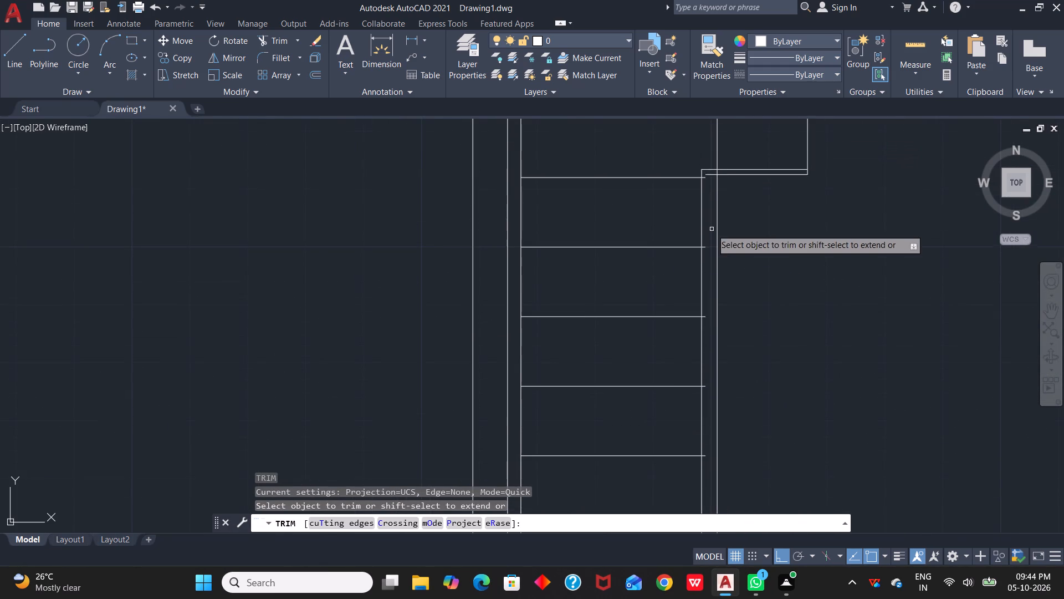
{"action": "scroll", "coordinate": [705, 173], "scroll_direction": "up", "scroll_amount": 2}
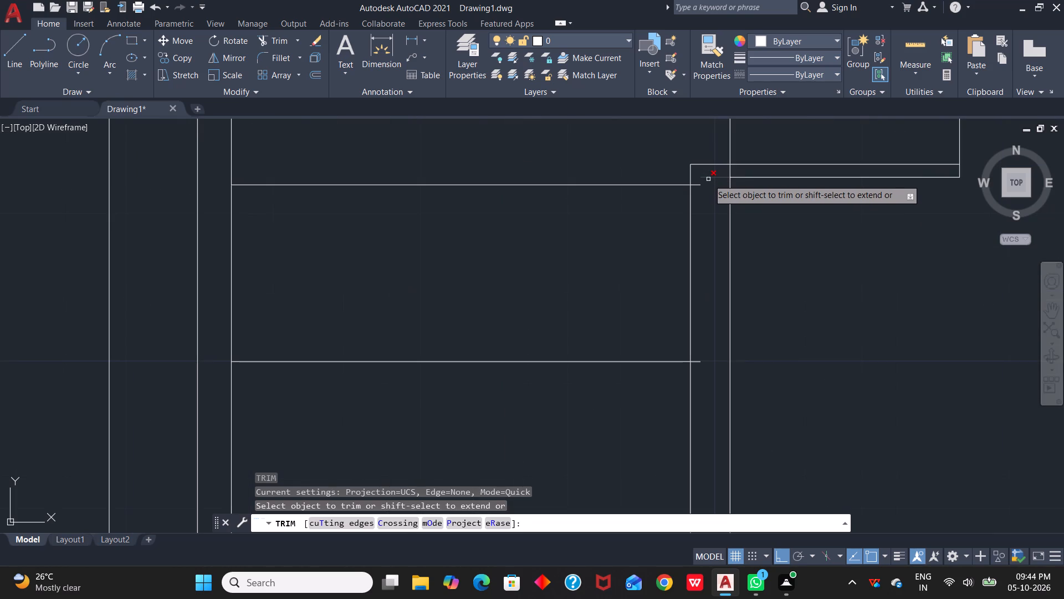
{"action": "scroll", "coordinate": [710, 176], "scroll_direction": "up", "scroll_amount": 2}
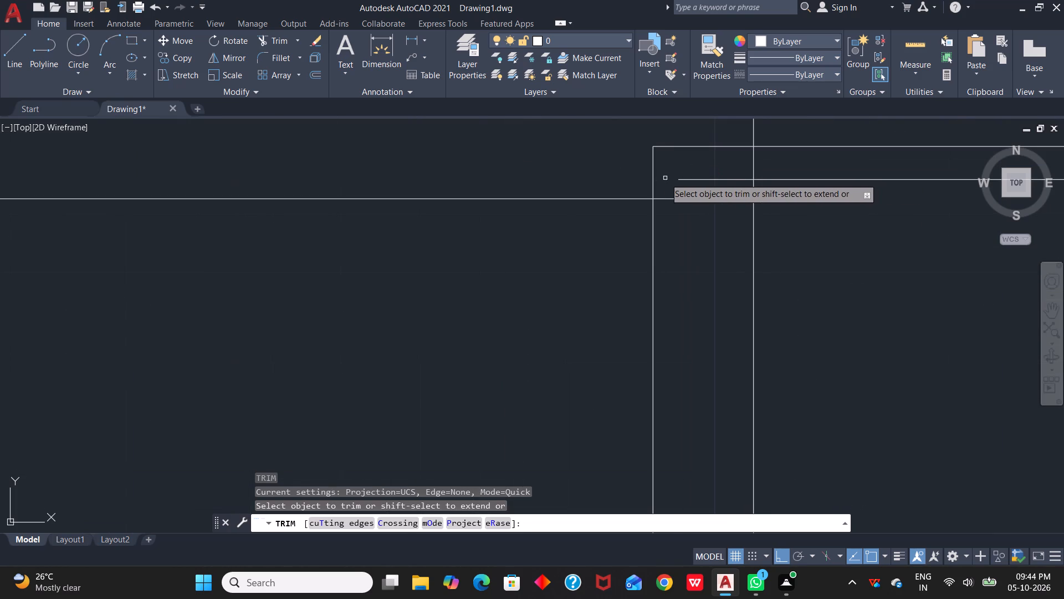
{"action": "left_click", "coordinate": [664, 179]}
{"action": "scroll", "coordinate": [667, 305], "scroll_direction": "down", "scroll_amount": 1}
{"action": "middle_click_drag", "start_coordinate": [667, 411], "coordinate": [719, 12]}
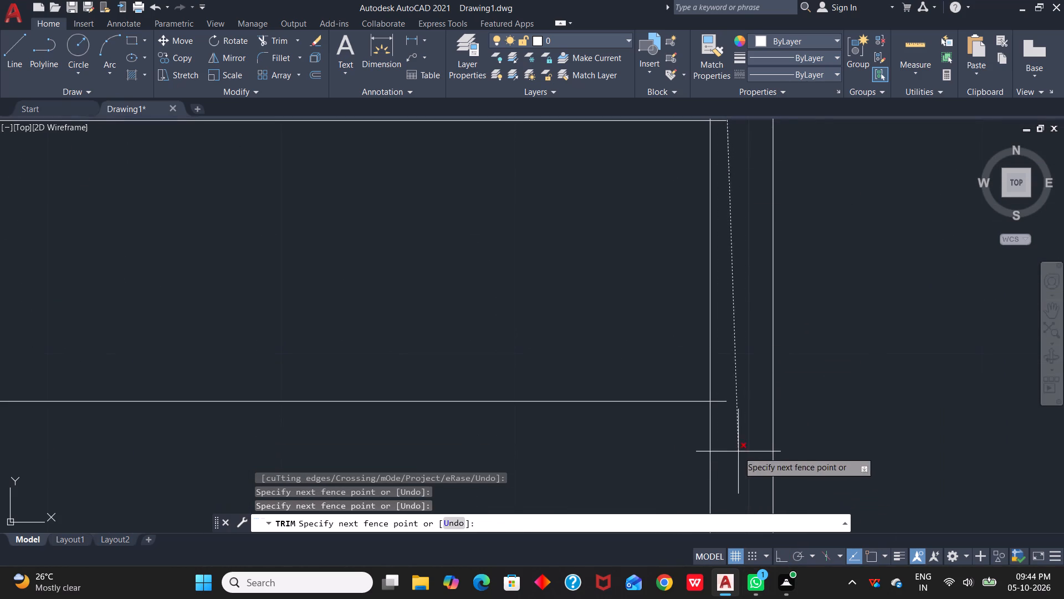
{"action": "scroll", "coordinate": [724, 464], "scroll_direction": "down", "scroll_amount": 4}
{"action": "middle_click_drag", "start_coordinate": [724, 464], "coordinate": [773, 109]}
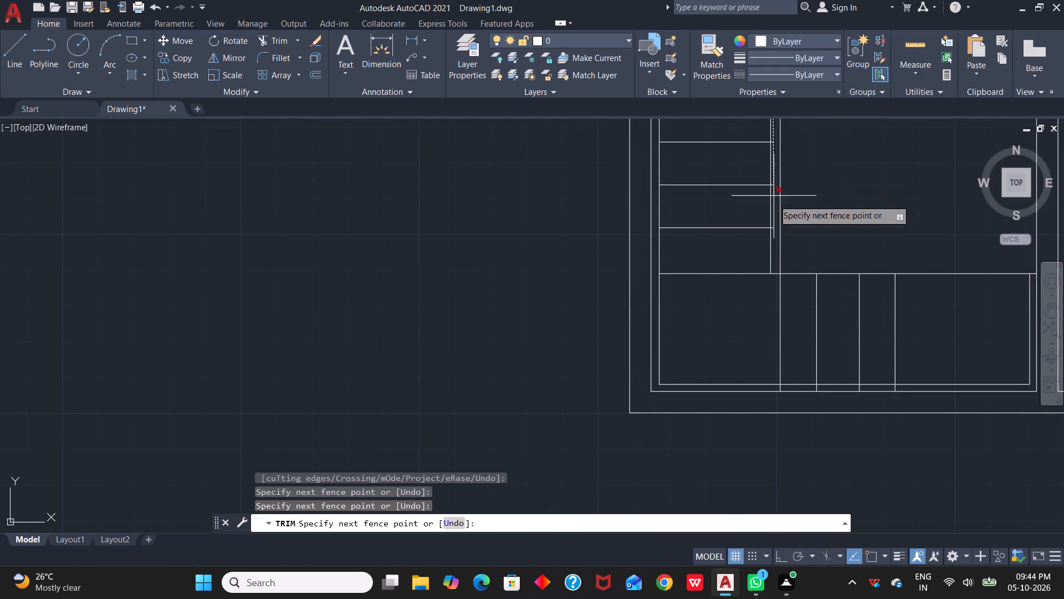
{"action": "scroll", "coordinate": [773, 248], "scroll_direction": "up", "scroll_amount": 3}
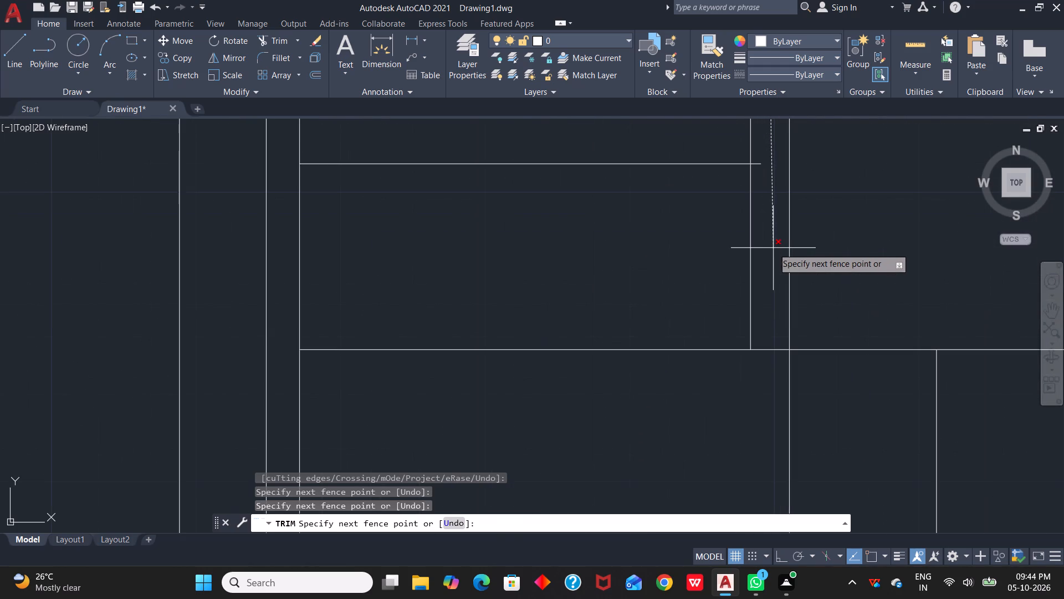
{"action": "left_click", "coordinate": [759, 248]}
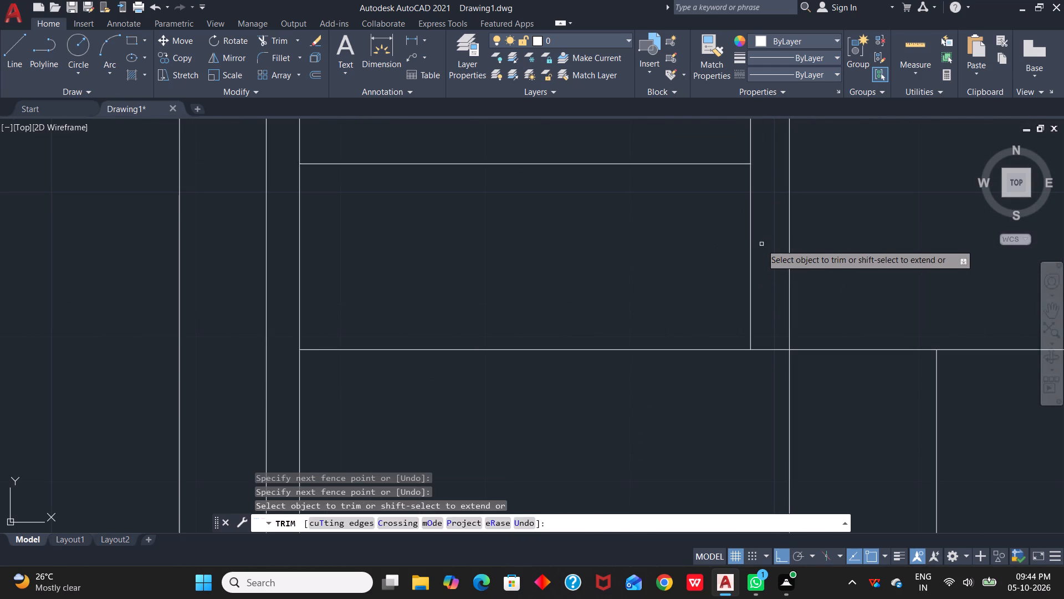
{"action": "scroll", "coordinate": [762, 244], "scroll_direction": "down", "scroll_amount": 4}
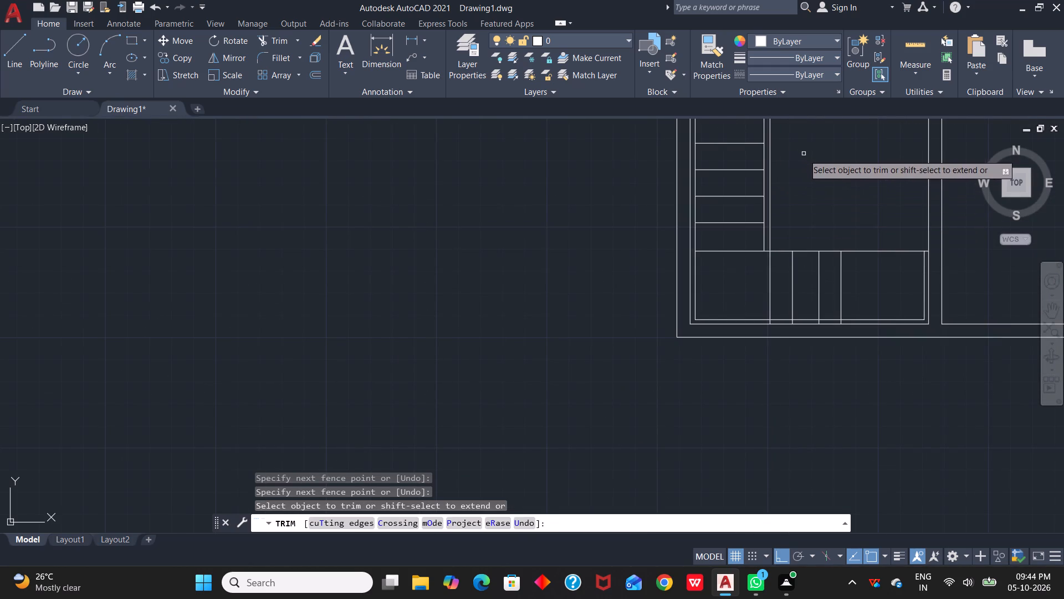
{"action": "key", "text": "Escape"}
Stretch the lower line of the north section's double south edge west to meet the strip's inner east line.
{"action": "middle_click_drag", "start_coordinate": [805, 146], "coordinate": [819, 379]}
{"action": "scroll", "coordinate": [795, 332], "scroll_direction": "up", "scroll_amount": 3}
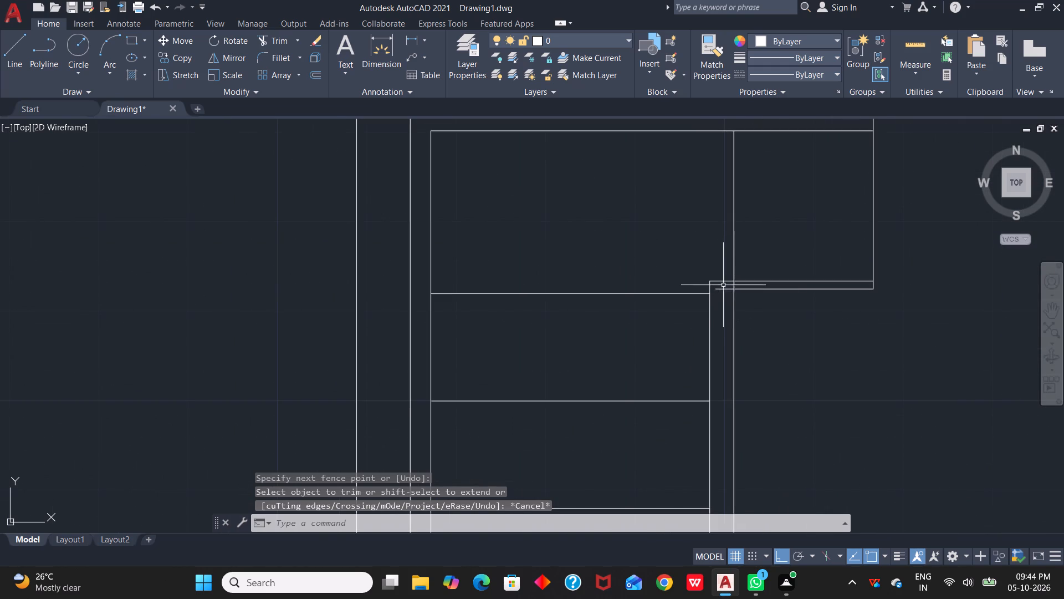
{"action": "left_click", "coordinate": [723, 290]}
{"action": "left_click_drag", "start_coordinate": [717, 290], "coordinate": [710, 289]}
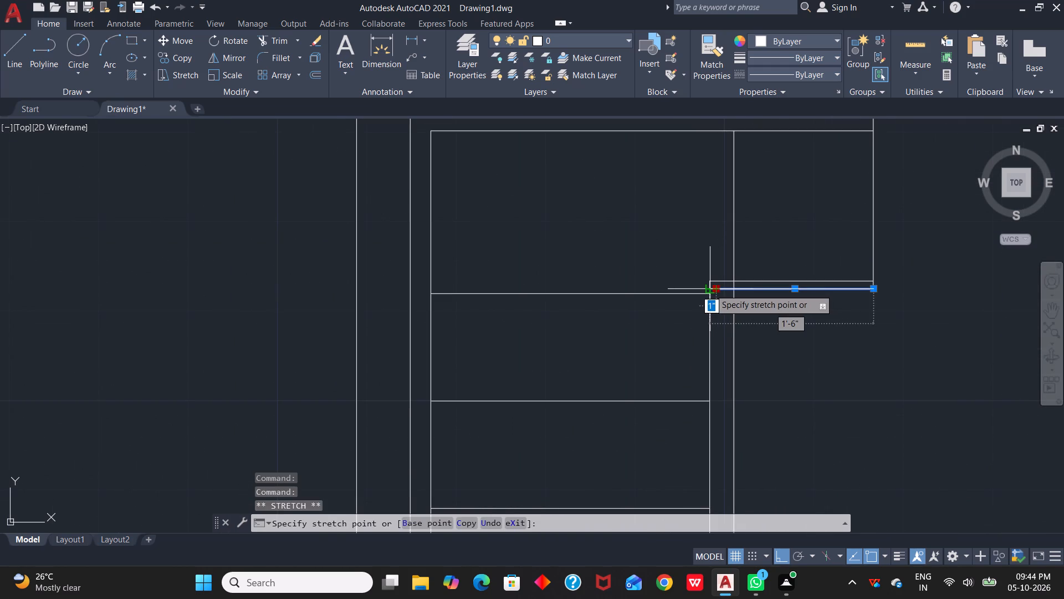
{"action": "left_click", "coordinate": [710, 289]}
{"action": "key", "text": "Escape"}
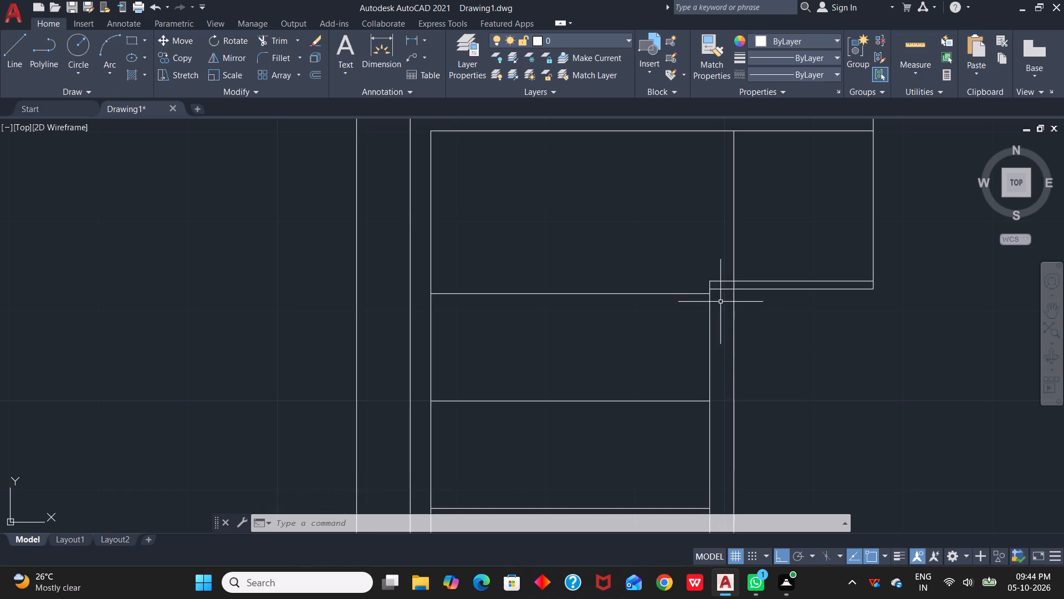
Erase the lower line of the north section's double south edge.
{"action": "scroll", "coordinate": [720, 302], "scroll_direction": "up", "scroll_amount": 1}
{"action": "left_click", "coordinate": [797, 281]}
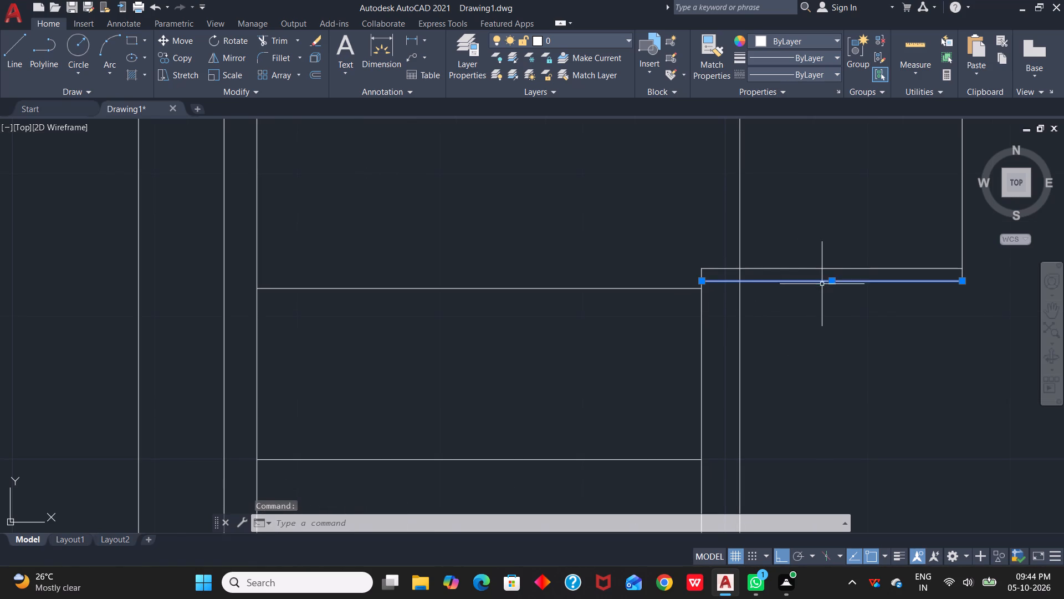
{"action": "key", "text": "Delete"}
Stretch the west strip's northernmost division line about 1'-6" east to align with the north section's east edge.
{"action": "left_click", "coordinate": [692, 288]}
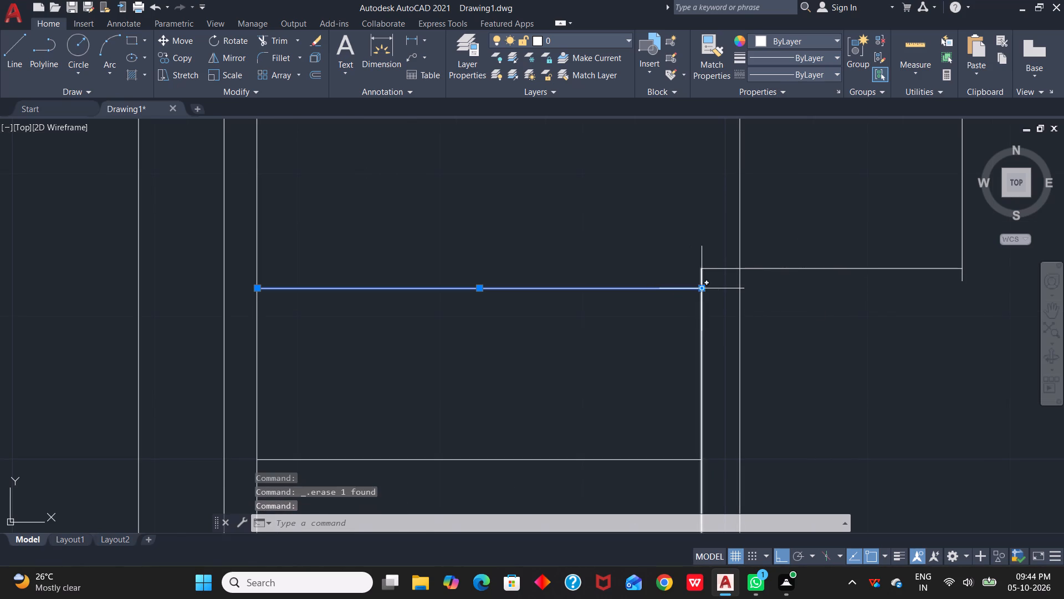
{"action": "left_click_drag", "start_coordinate": [701, 292], "coordinate": [887, 292]}
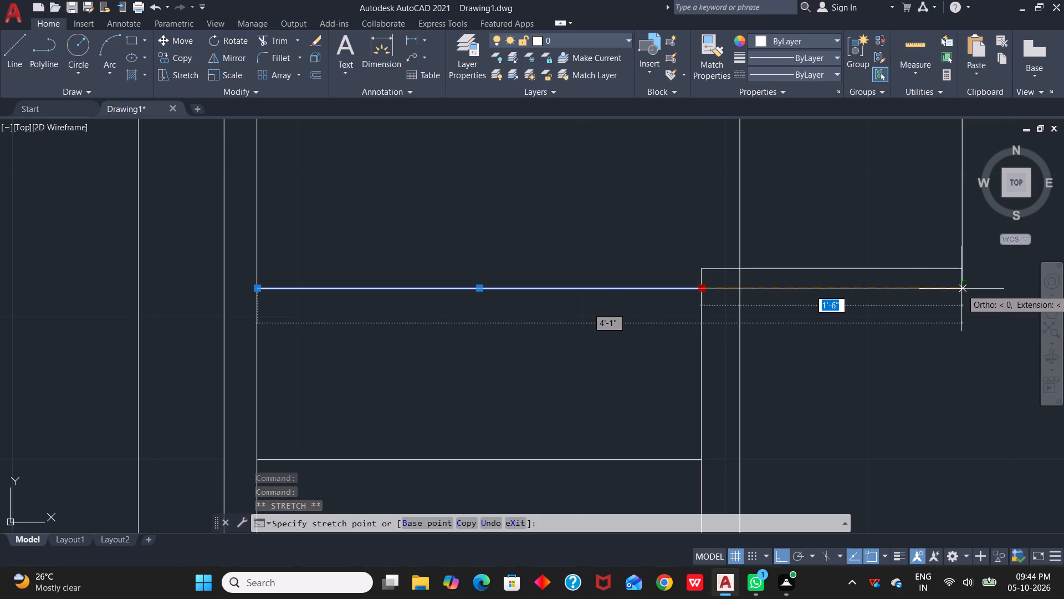
{"action": "left_click", "coordinate": [961, 289]}
{"action": "key", "text": "Escape"}
Stretch the north section's east edge line south to meet the east end of the extended division line.
{"action": "scroll", "coordinate": [976, 291], "scroll_direction": "up", "scroll_amount": 3}
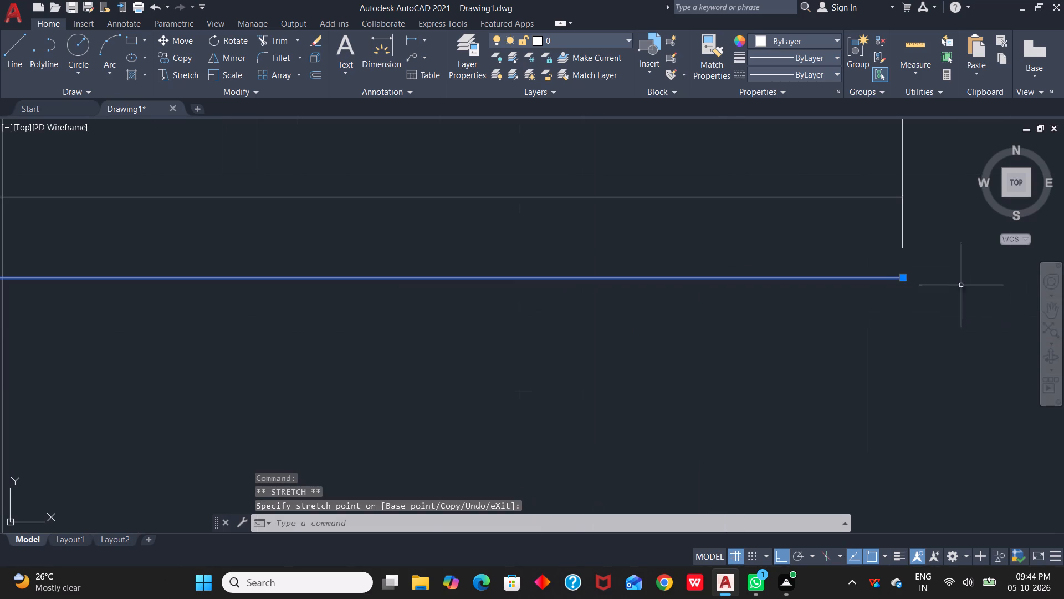
{"action": "left_click", "coordinate": [904, 236]}
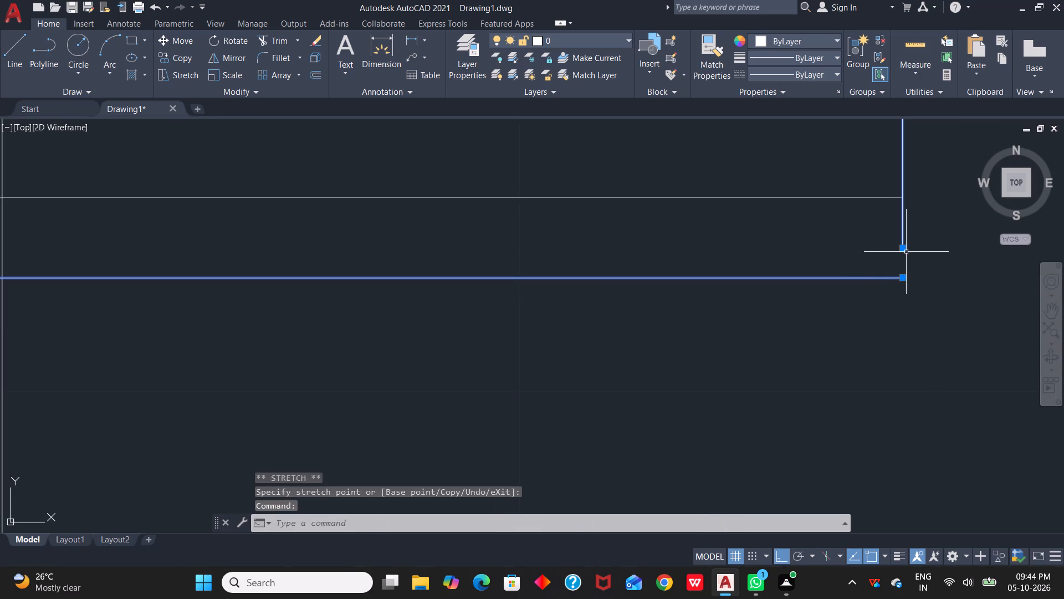
{"action": "left_click_drag", "start_coordinate": [903, 250], "coordinate": [903, 257]}
{"action": "left_click", "coordinate": [904, 281]}
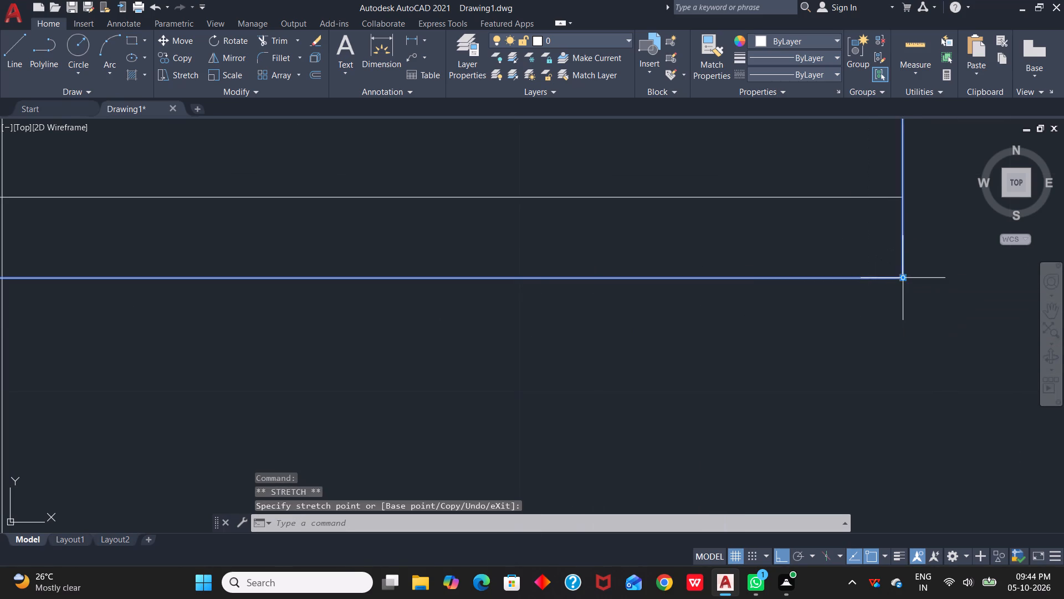
{"action": "key", "text": "Escape"}
Stretch the west strip's inner east line about 3" south past the south section's north edge.
{"action": "scroll", "coordinate": [918, 304], "scroll_direction": "down", "scroll_amount": 4}
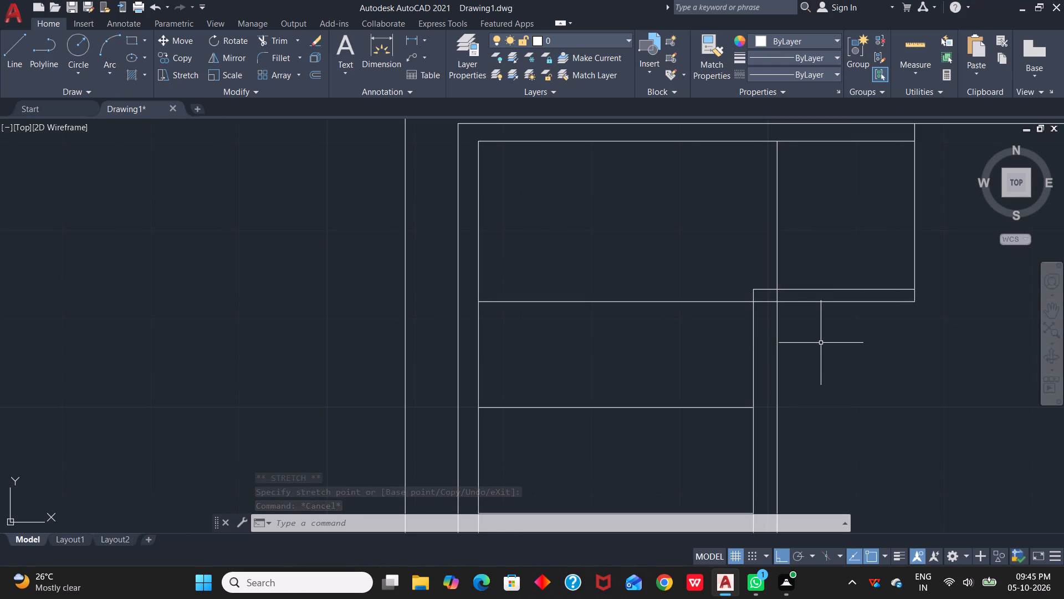
{"action": "scroll", "coordinate": [826, 423], "scroll_direction": "down", "scroll_amount": 2}
{"action": "middle_click_drag", "start_coordinate": [832, 419], "coordinate": [832, 265]}
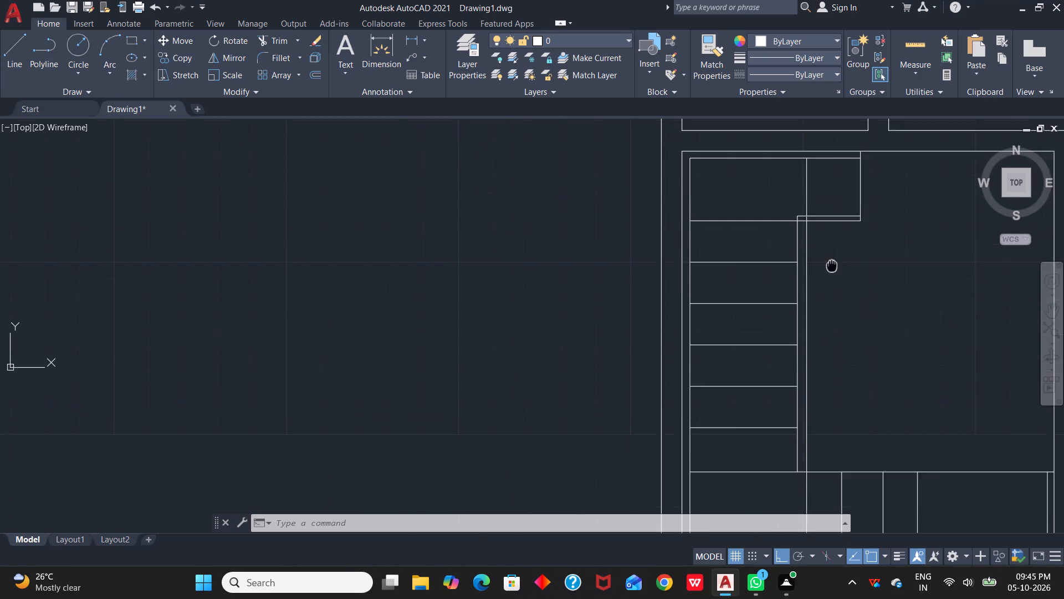
{"action": "middle_click_drag", "start_coordinate": [832, 265], "coordinate": [843, 219]}
{"action": "scroll", "coordinate": [811, 361], "scroll_direction": "up", "scroll_amount": 2}
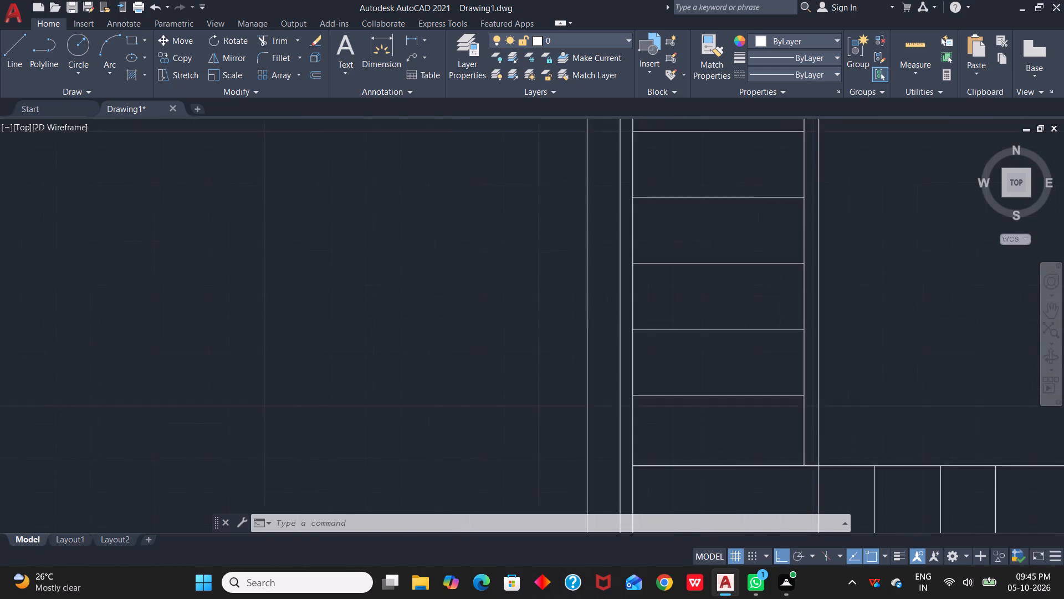
{"action": "scroll", "coordinate": [815, 459], "scroll_direction": "down", "scroll_amount": 2}
{"action": "middle_click_drag", "start_coordinate": [842, 460], "coordinate": [870, 343]}
{"action": "scroll", "coordinate": [868, 345], "scroll_direction": "up", "scroll_amount": 2}
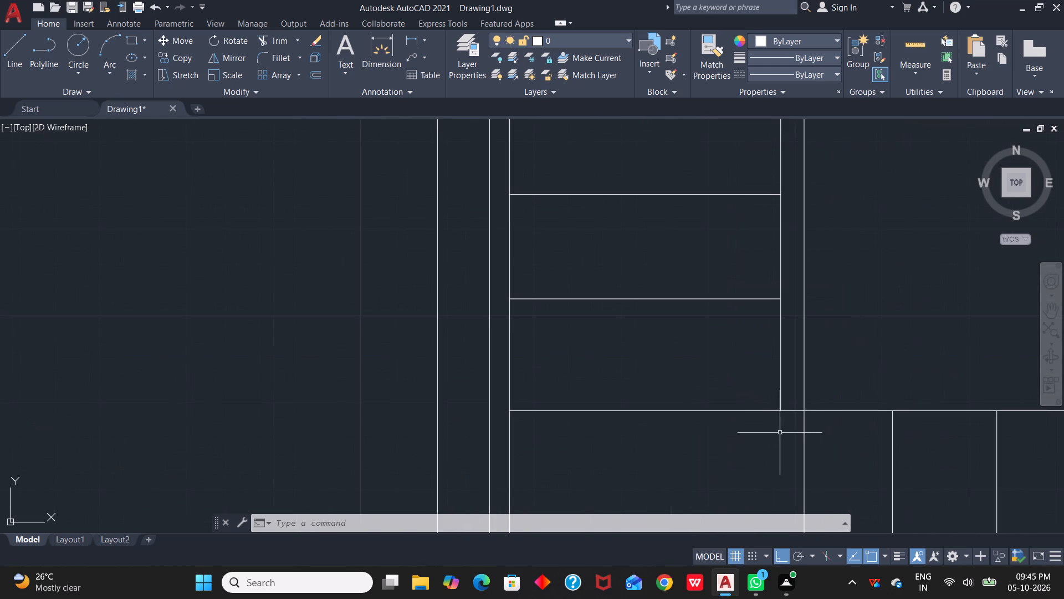
{"action": "left_click", "coordinate": [779, 390]}
{"action": "left_click_drag", "start_coordinate": [782, 411], "coordinate": [781, 427]}
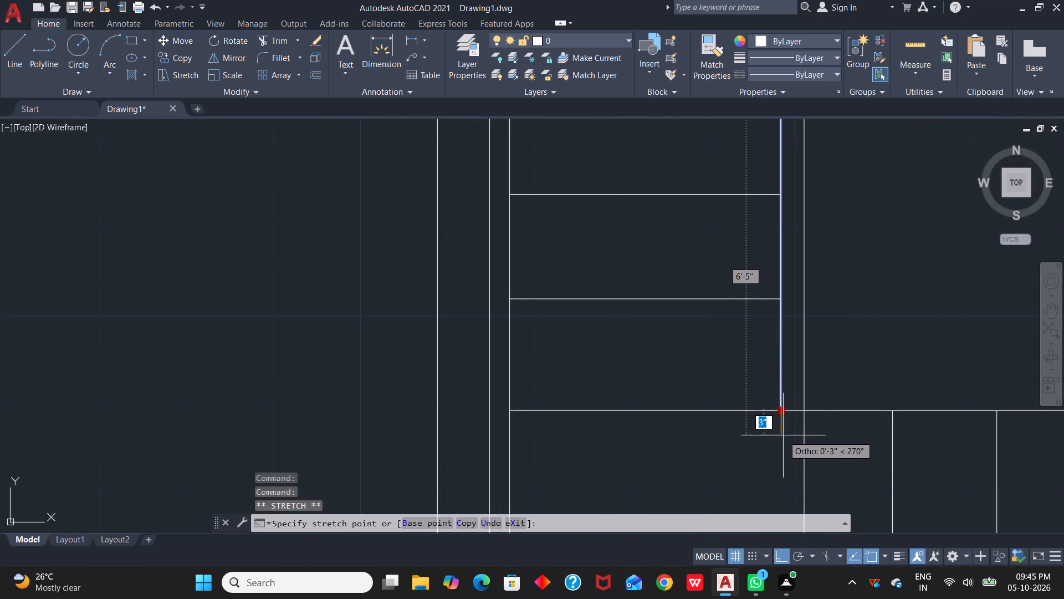
{"action": "left_click", "coordinate": [782, 434]}
{"action": "scroll", "coordinate": [835, 440], "scroll_direction": "down", "scroll_amount": 2}
{"action": "middle_click_drag", "start_coordinate": [870, 451], "coordinate": [804, 429]}
{"action": "key", "text": "Escape"}
Draw a line from the strip line's lower end about 3'-2" east, turning north to the south section's north edge.
{"action": "type", "text": "l"}
{"action": "key", "text": "space"}
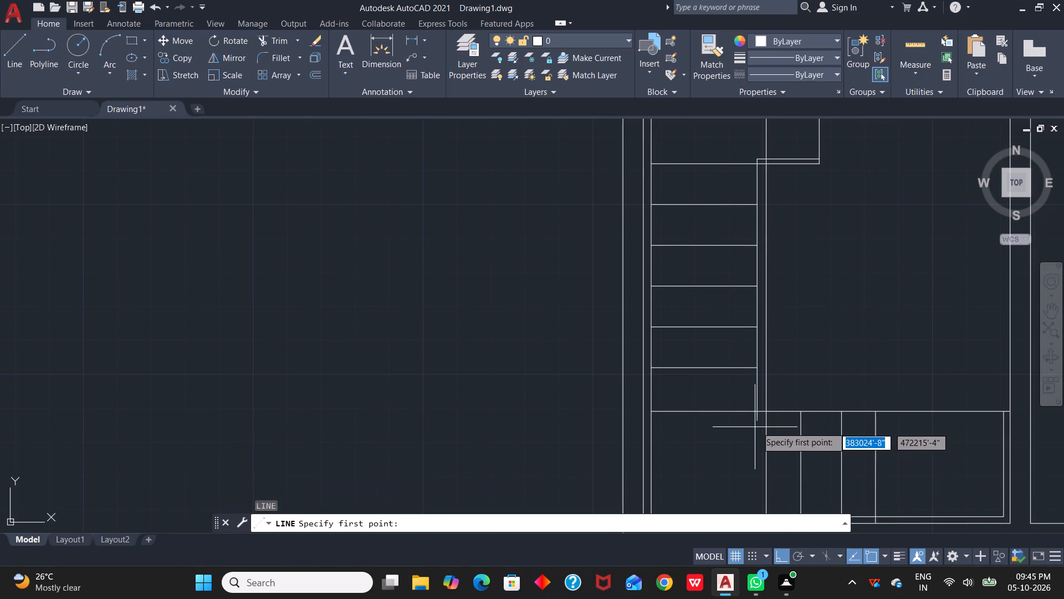
{"action": "left_click", "coordinate": [759, 424]}
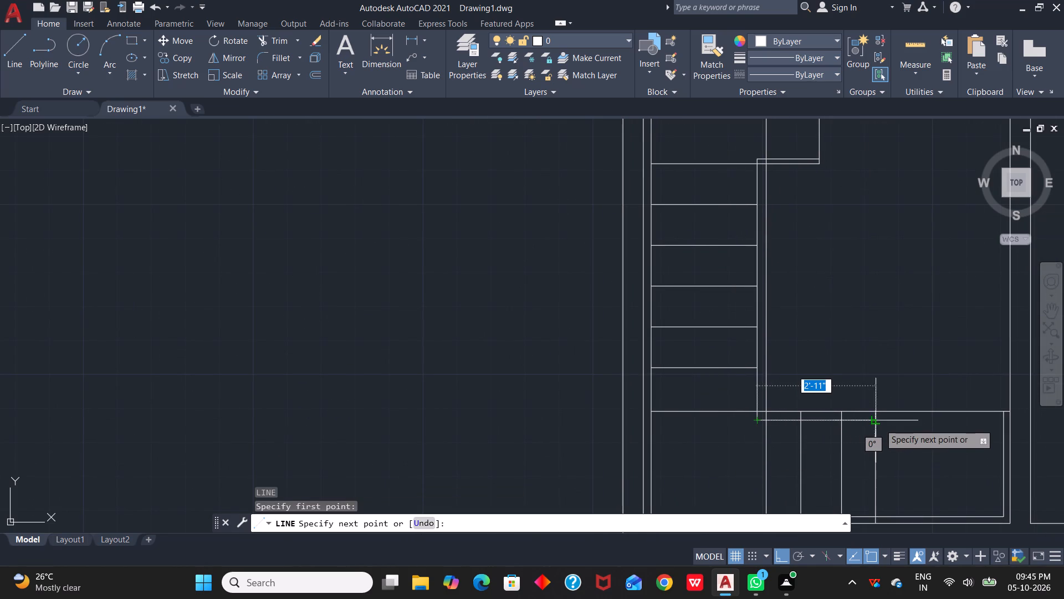
{"action": "scroll", "coordinate": [881, 423], "scroll_direction": "up", "scroll_amount": 3}
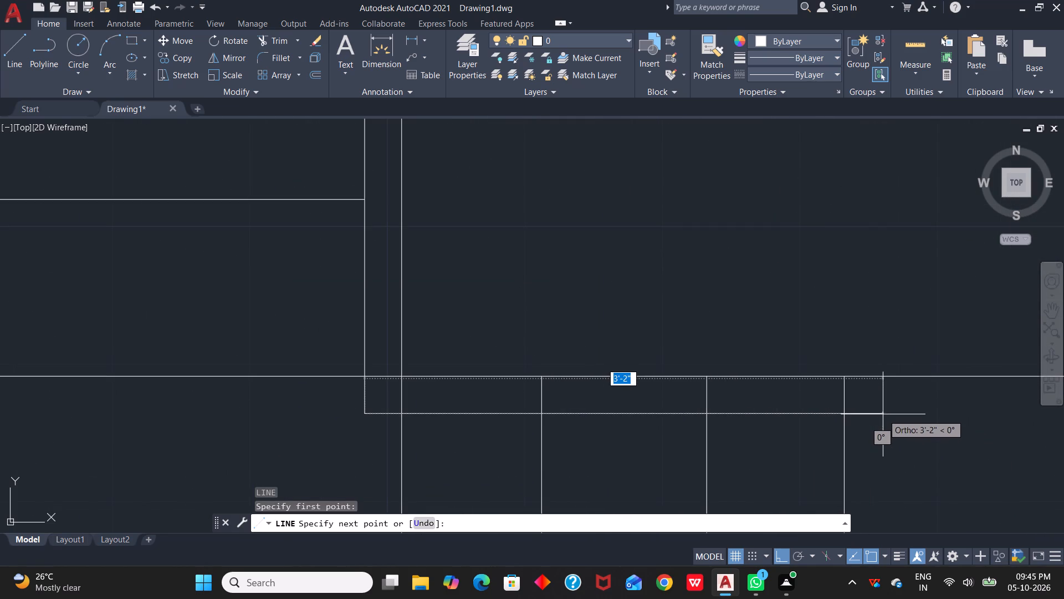
{"action": "left_click", "coordinate": [883, 414]}
{"action": "left_click", "coordinate": [880, 377]}
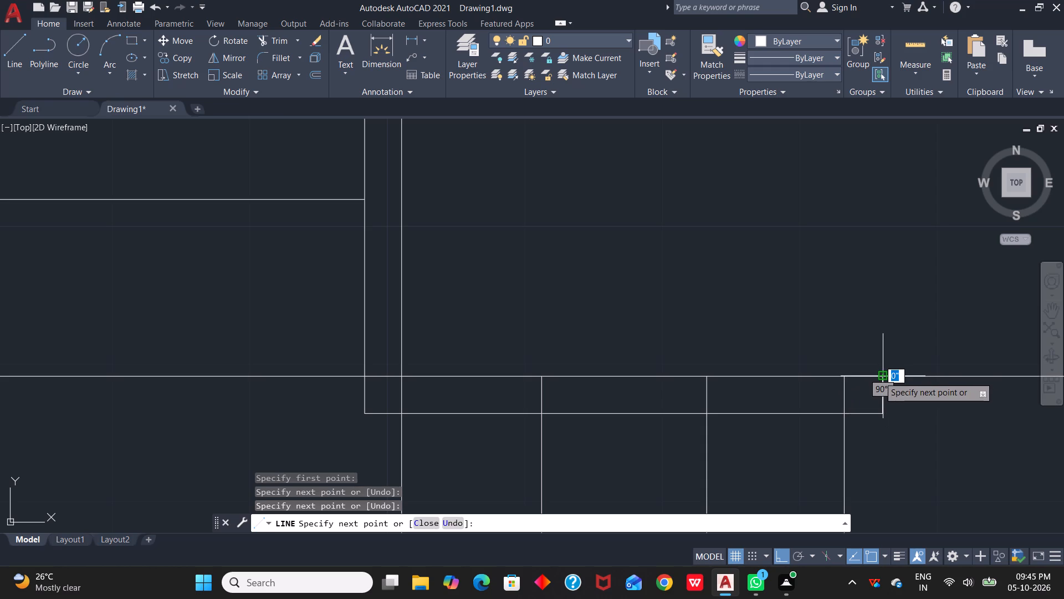
{"action": "key", "text": "Escape"}
Draw a line from the midpoint of the north section's east edge about 2'-10" west to the west strip's centre.
{"action": "scroll", "coordinate": [901, 429], "scroll_direction": "down", "scroll_amount": 5}
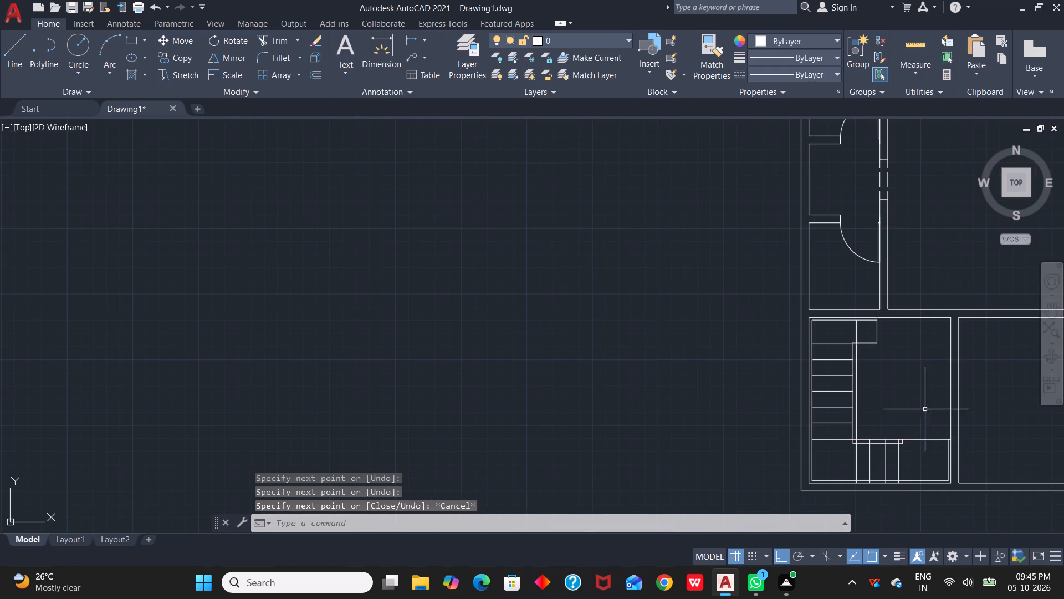
{"action": "middle_click_drag", "start_coordinate": [922, 395], "coordinate": [910, 394]}
{"action": "key", "text": "l"}
{"action": "key", "text": "space"}
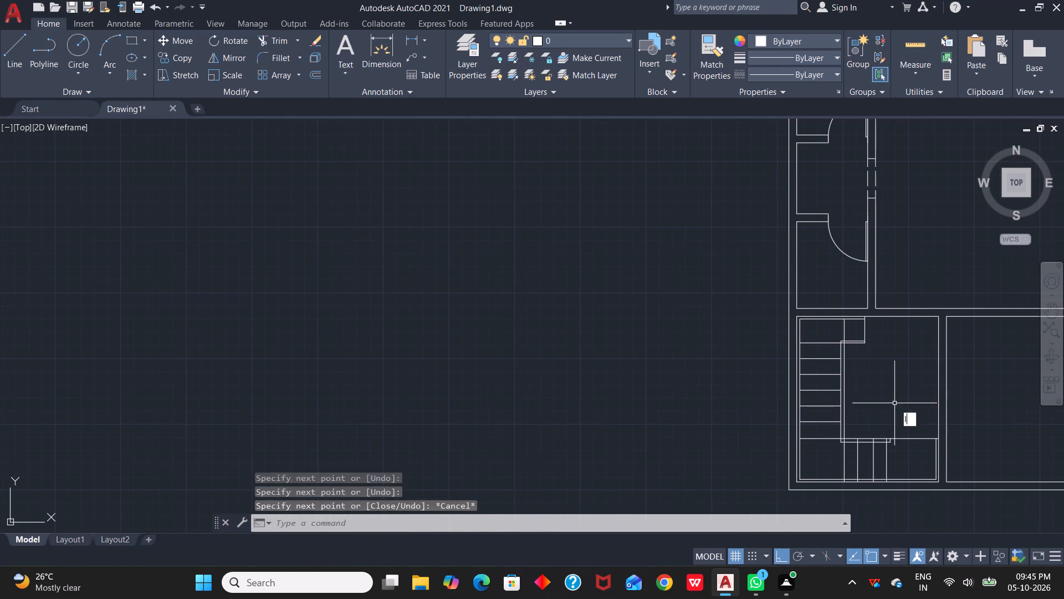
{"action": "scroll", "coordinate": [857, 317], "scroll_direction": "up", "scroll_amount": 2}
{"action": "left_click", "coordinate": [867, 342]}
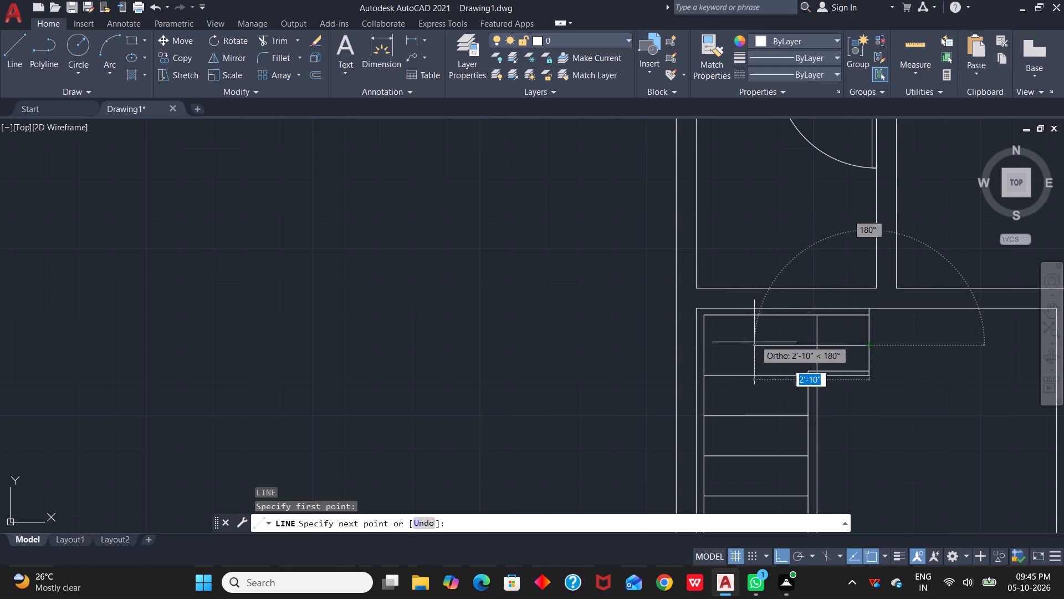
{"action": "left_click", "coordinate": [794, 376]}
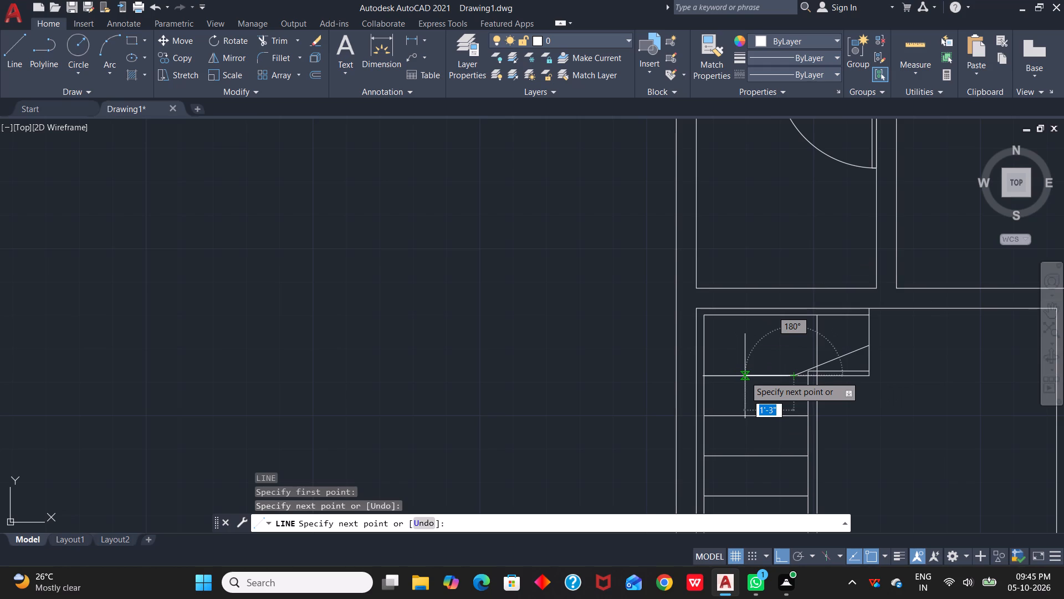
{"action": "key", "text": "ctrl+z"}
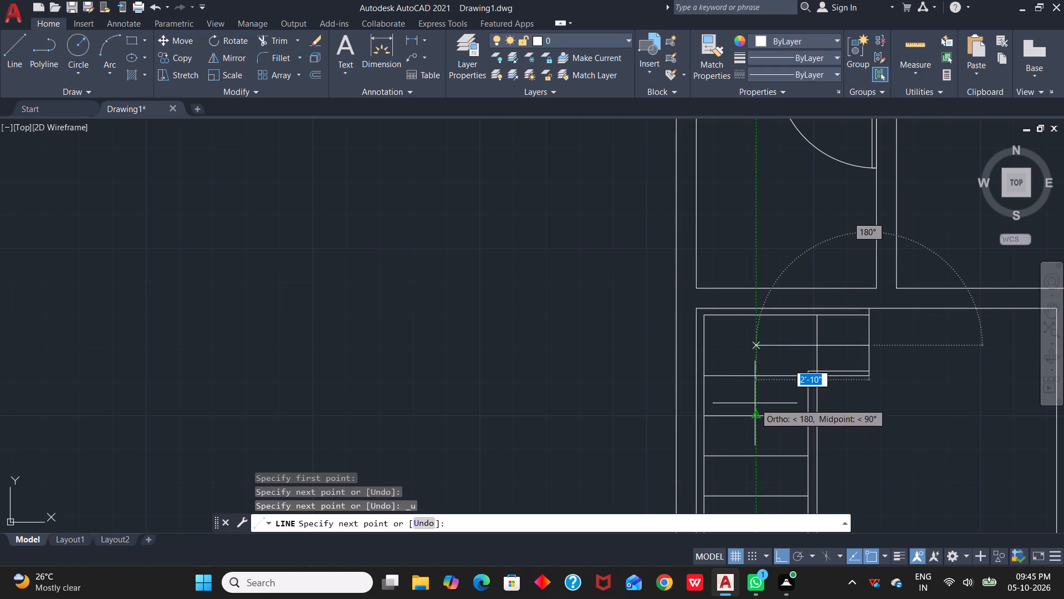
{"action": "left_click", "coordinate": [756, 346]}
Continue the line about 8'-2" south, about 5'-11" east, and about 1'-4" north to the south section's north edge.
{"action": "scroll", "coordinate": [749, 430], "scroll_direction": "down", "scroll_amount": 3}
{"action": "middle_click_drag", "start_coordinate": [749, 430], "coordinate": [773, 295]}
{"action": "scroll", "coordinate": [776, 353], "scroll_direction": "up", "scroll_amount": 3}
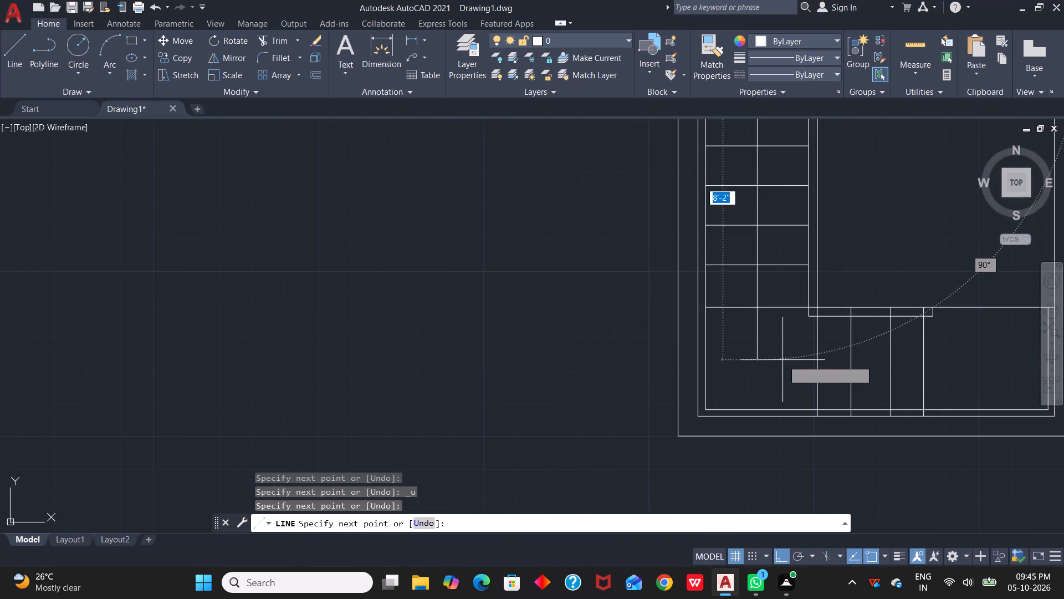
{"action": "left_click", "coordinate": [852, 361]}
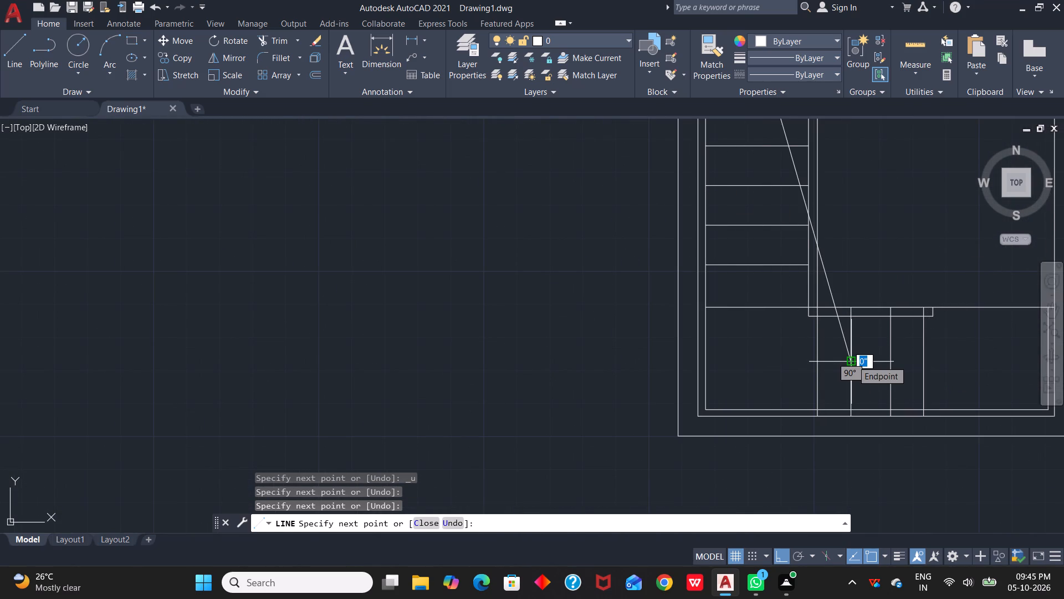
{"action": "key", "text": "ctrl+z"}
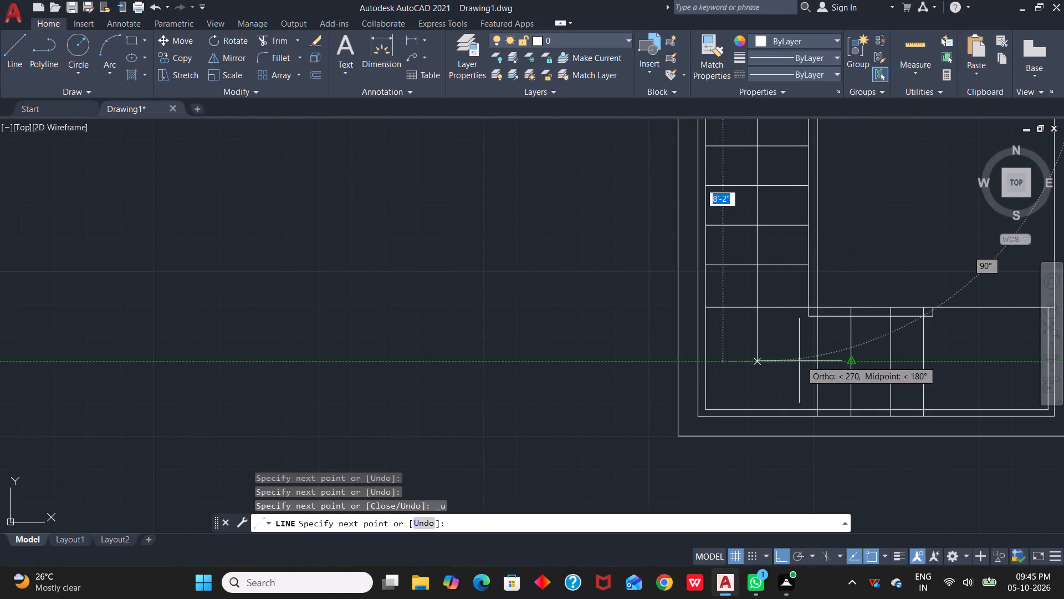
{"action": "left_click", "coordinate": [758, 363]}
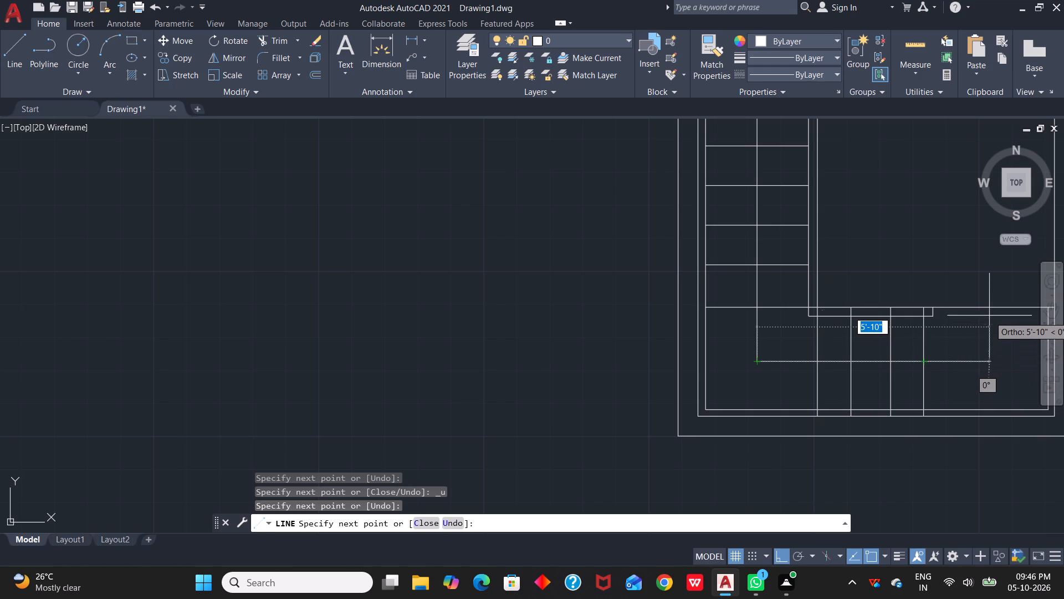
{"action": "left_click", "coordinate": [991, 362]}
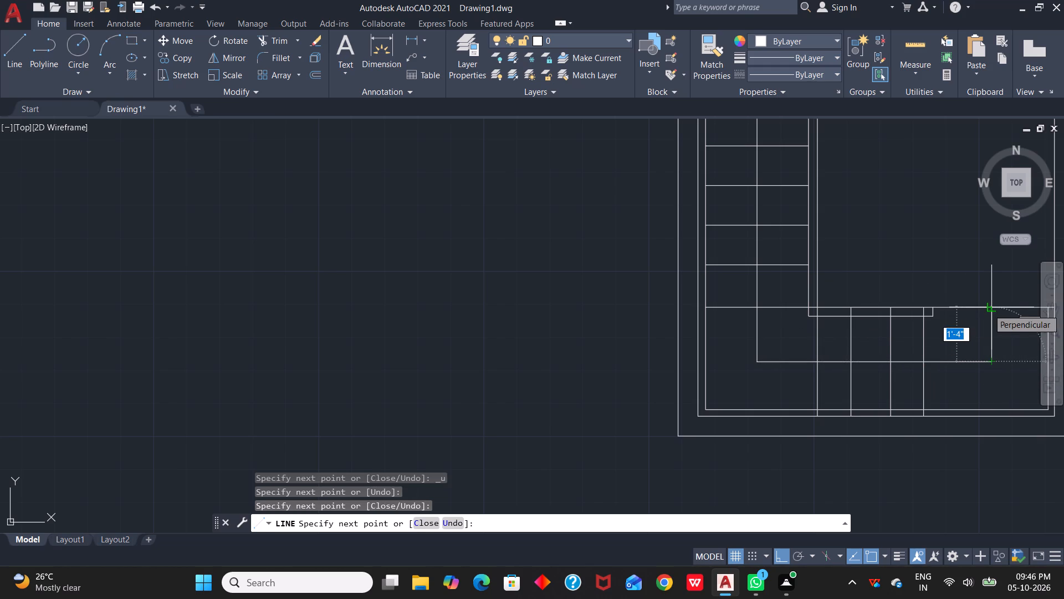
{"action": "left_click", "coordinate": [988, 309]}
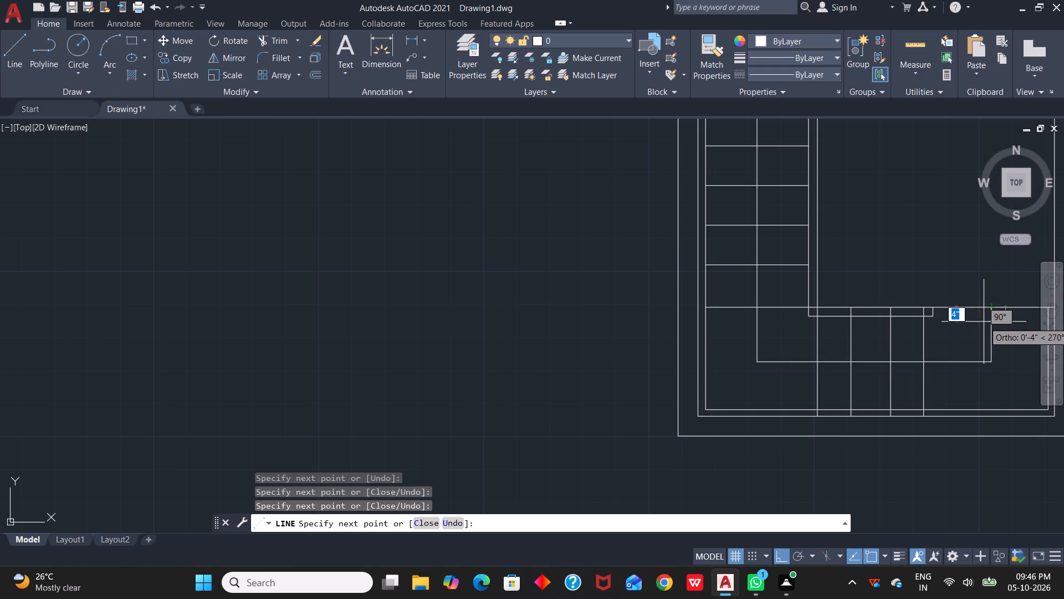
With Ortho off, draw a diagonal line about 9" southwest from the path's end as half an arrowhead.
{"action": "key", "text": "F8"}
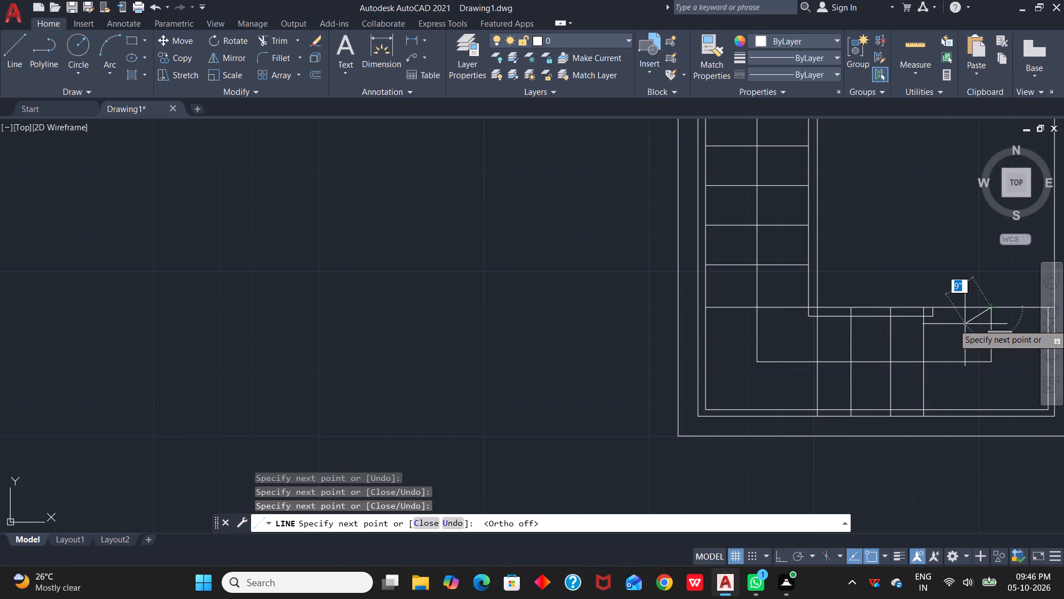
{"action": "left_click", "coordinate": [965, 324]}
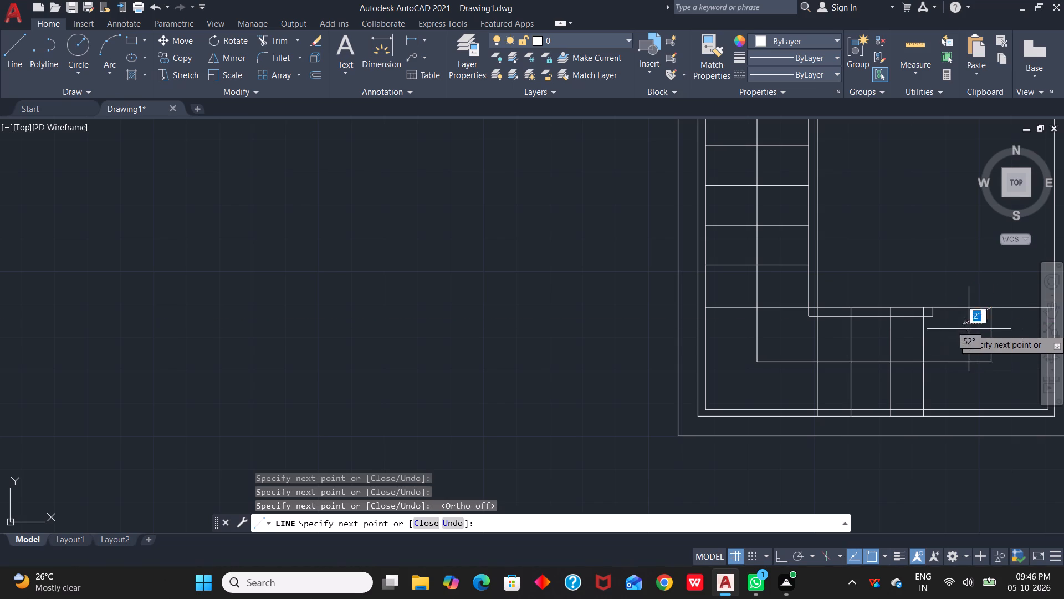
{"action": "key", "text": "Escape"}
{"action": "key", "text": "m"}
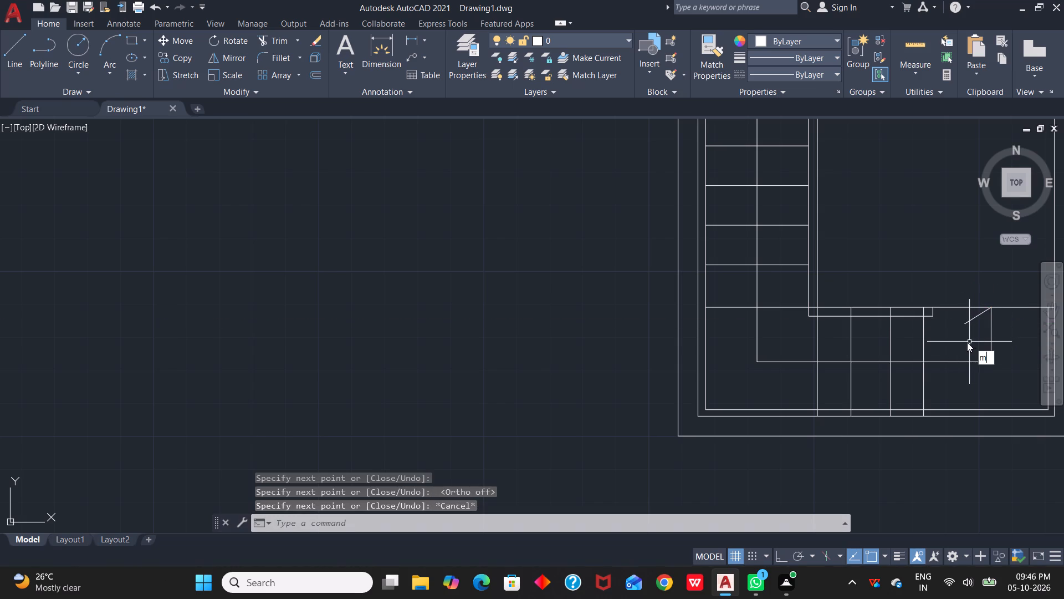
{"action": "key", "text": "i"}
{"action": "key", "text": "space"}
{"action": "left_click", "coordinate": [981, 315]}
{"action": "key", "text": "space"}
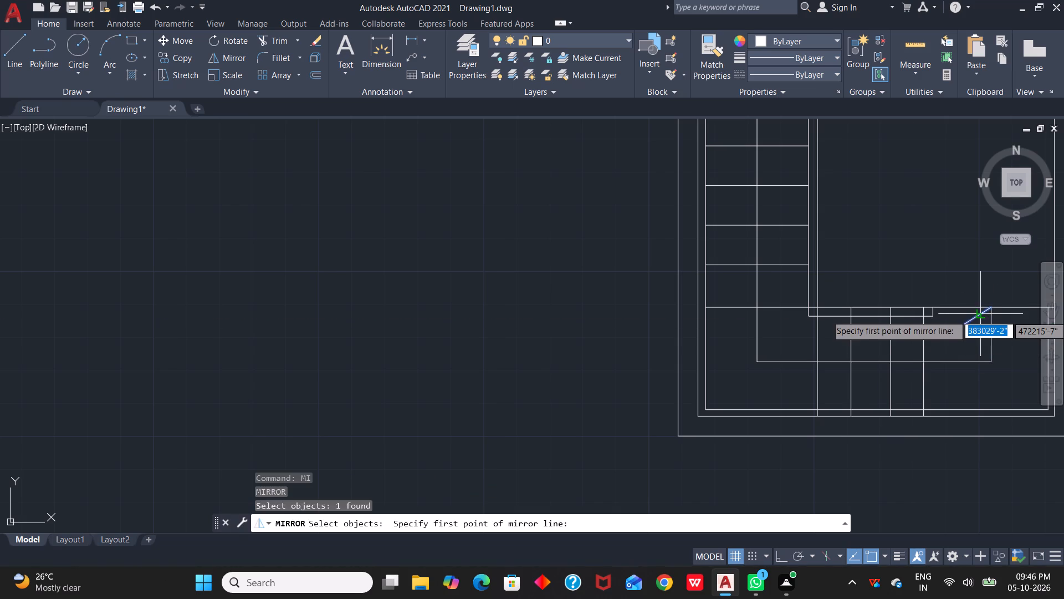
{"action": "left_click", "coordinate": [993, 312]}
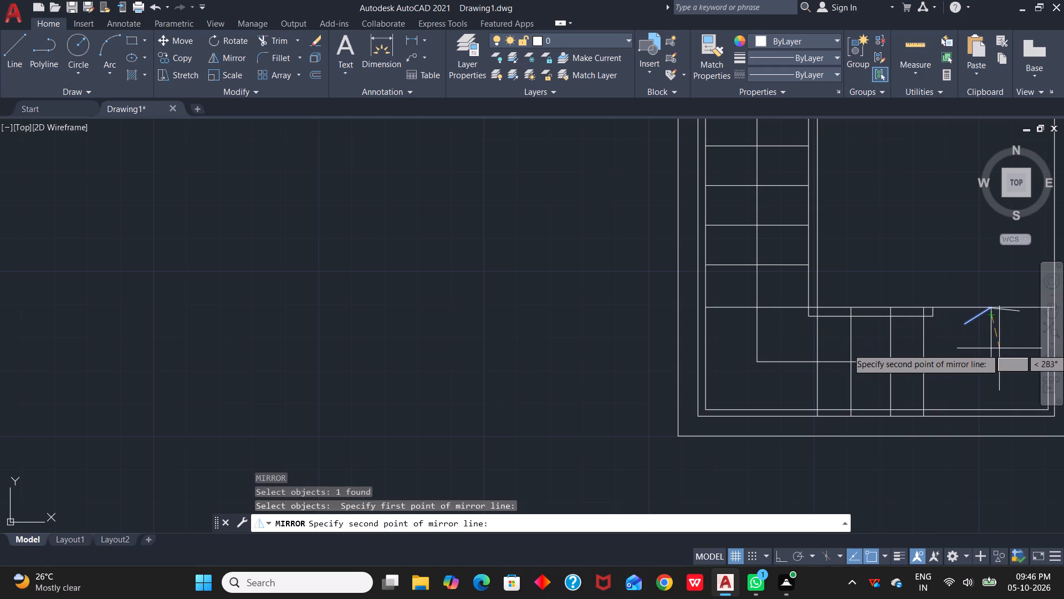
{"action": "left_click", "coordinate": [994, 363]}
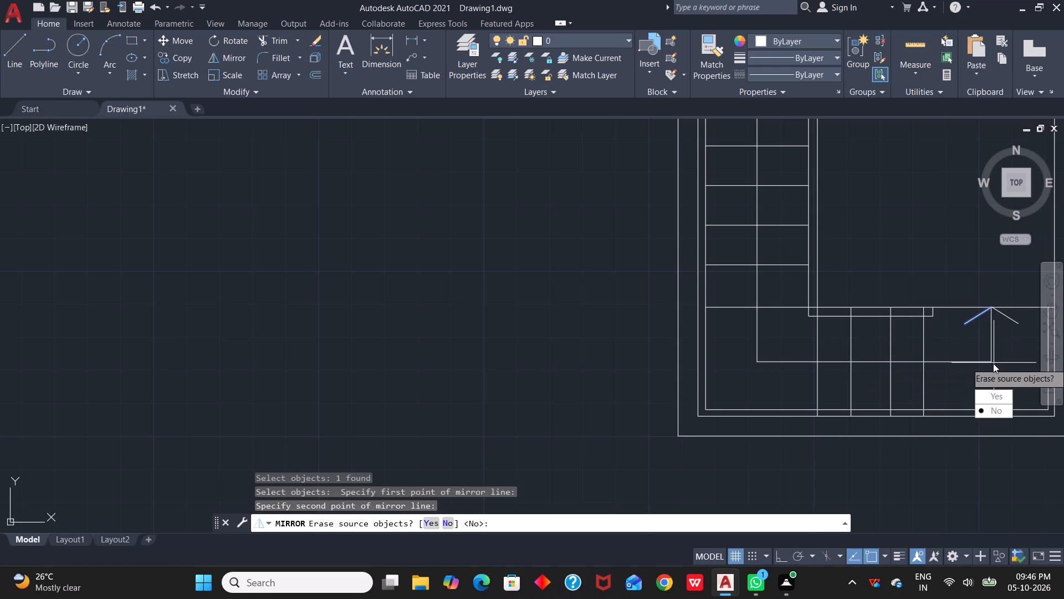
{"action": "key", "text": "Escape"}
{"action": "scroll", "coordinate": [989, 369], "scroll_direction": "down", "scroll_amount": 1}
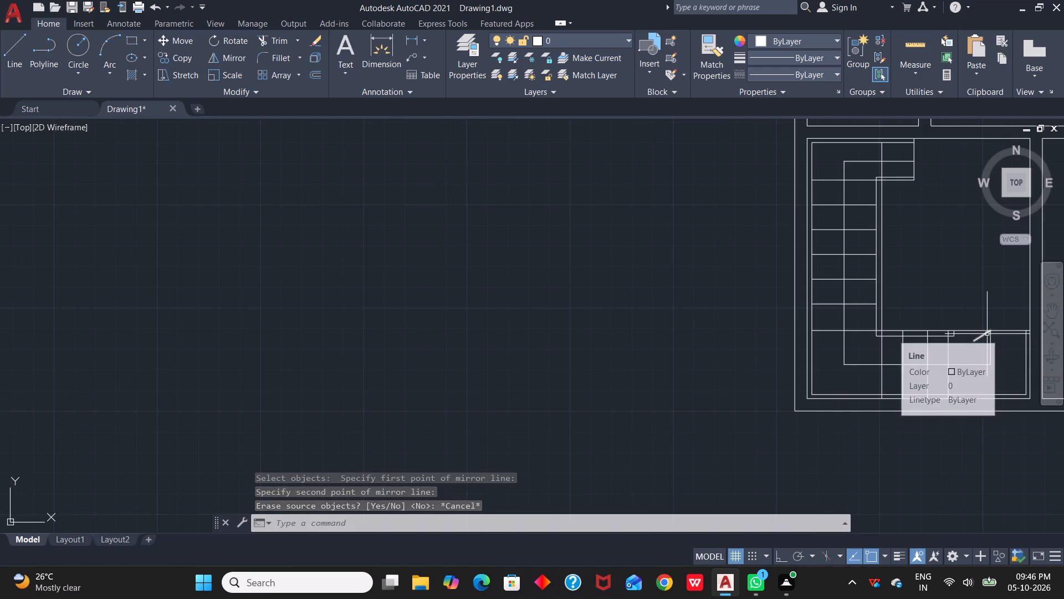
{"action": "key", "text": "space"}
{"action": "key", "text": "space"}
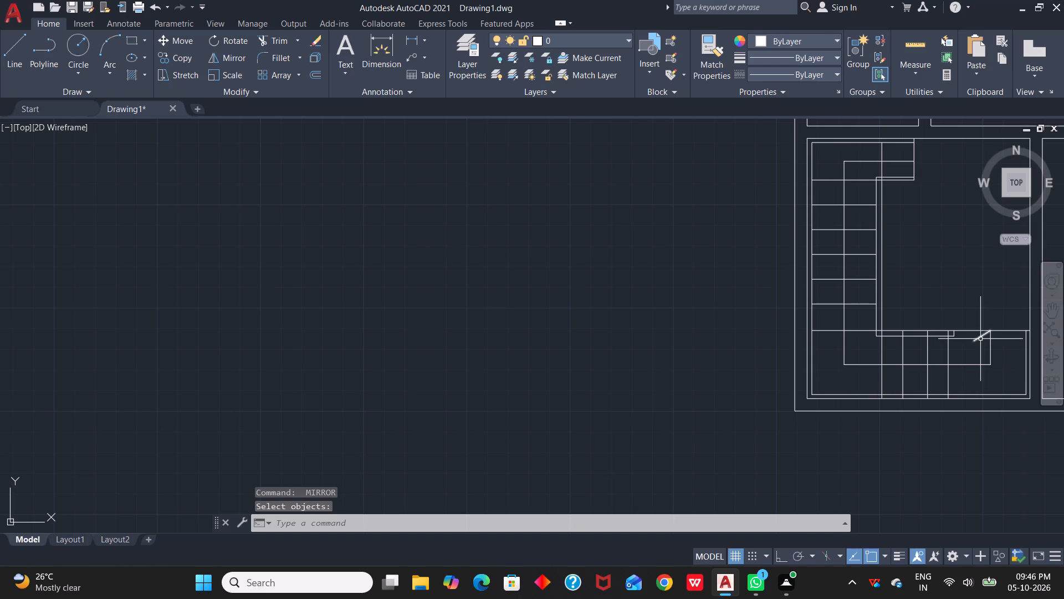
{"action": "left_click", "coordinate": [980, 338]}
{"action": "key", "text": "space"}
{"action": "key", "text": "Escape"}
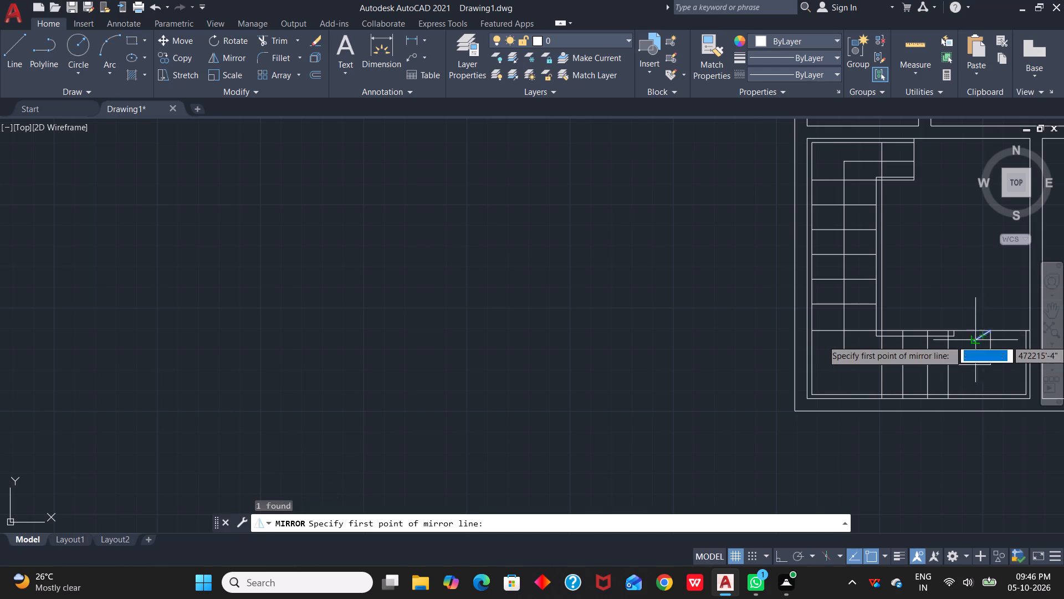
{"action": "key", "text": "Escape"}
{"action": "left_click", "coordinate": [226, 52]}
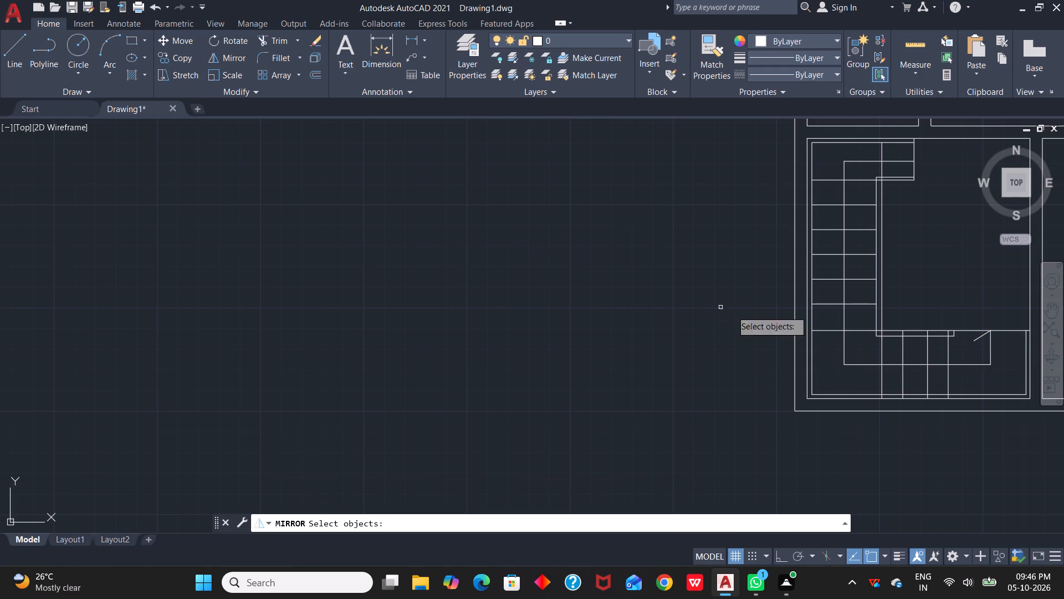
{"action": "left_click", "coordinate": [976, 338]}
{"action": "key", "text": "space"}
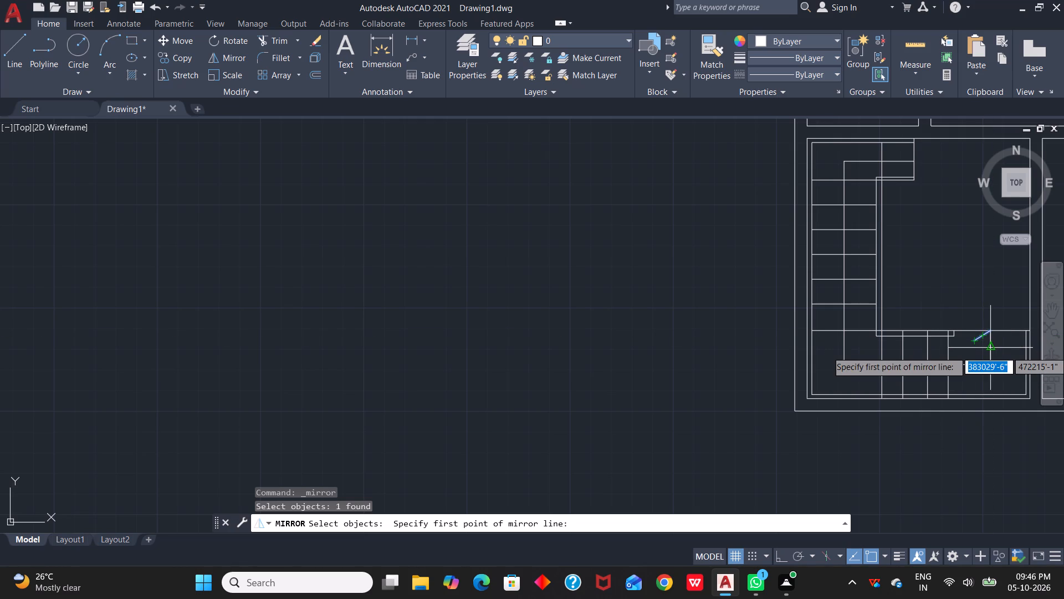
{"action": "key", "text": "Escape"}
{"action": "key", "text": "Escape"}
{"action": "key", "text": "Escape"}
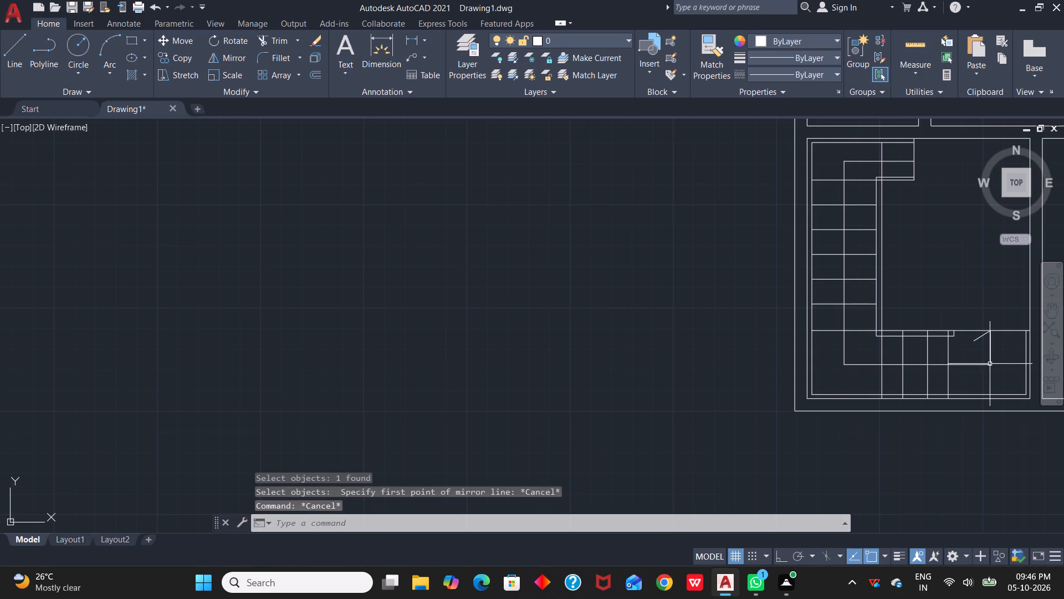
Mirror the diagonal arrowhead line across the path's final vertical segment, keeping the source line.
{"action": "key", "text": "m"}
{"action": "key", "text": "i"}
{"action": "key", "text": "space"}
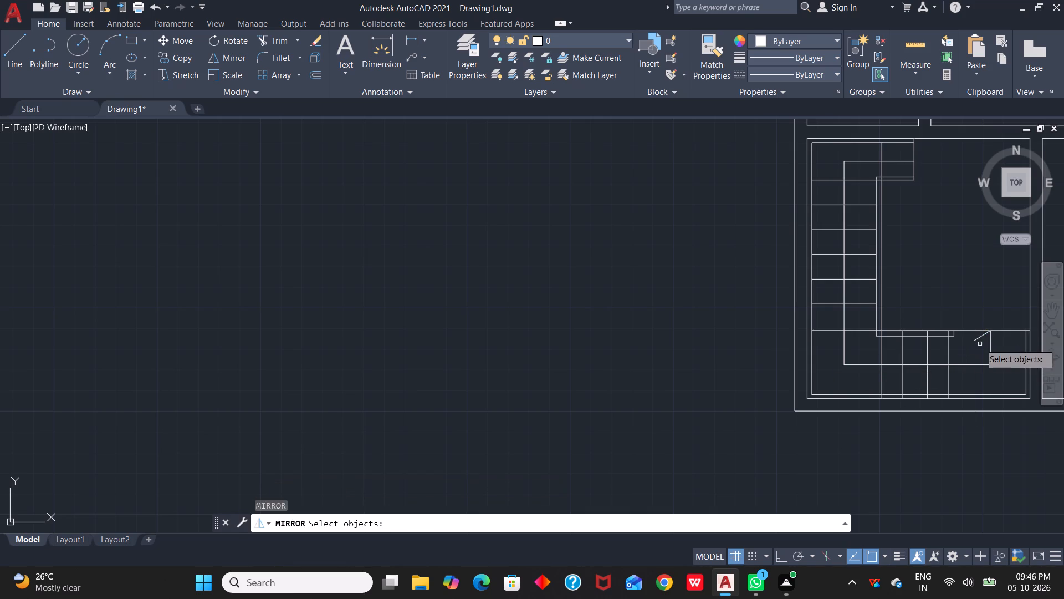
{"action": "left_click", "coordinate": [978, 337]}
{"action": "key", "text": "space"}
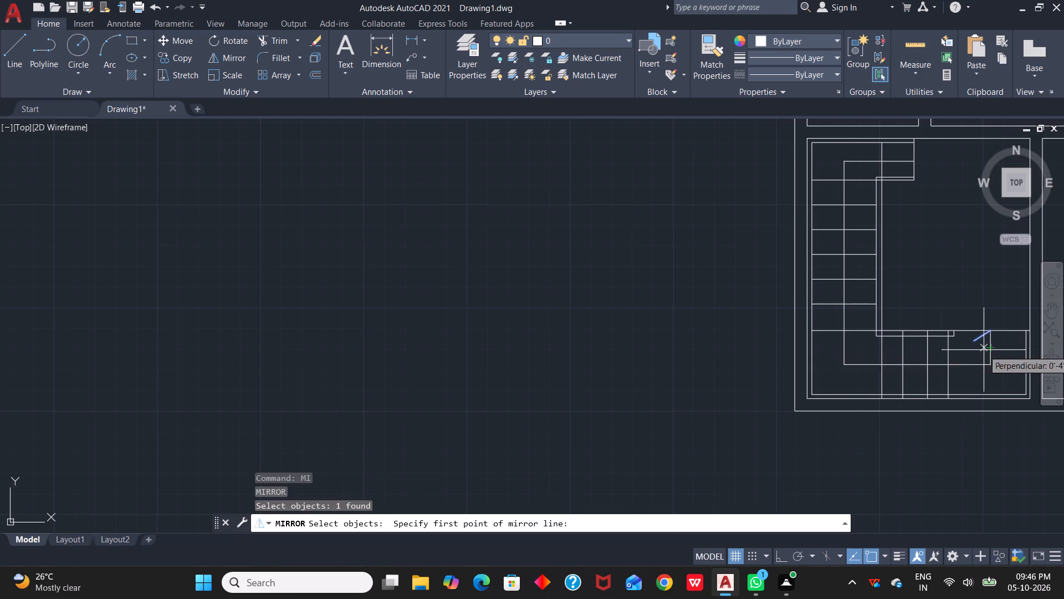
{"action": "left_click", "coordinate": [991, 351]}
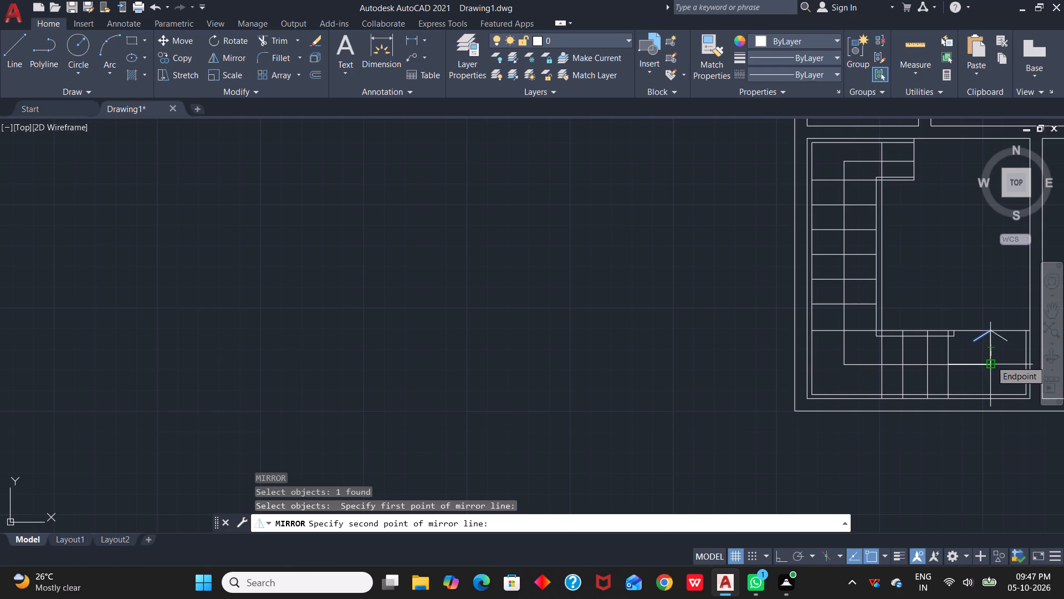
{"action": "left_click", "coordinate": [991, 361]}
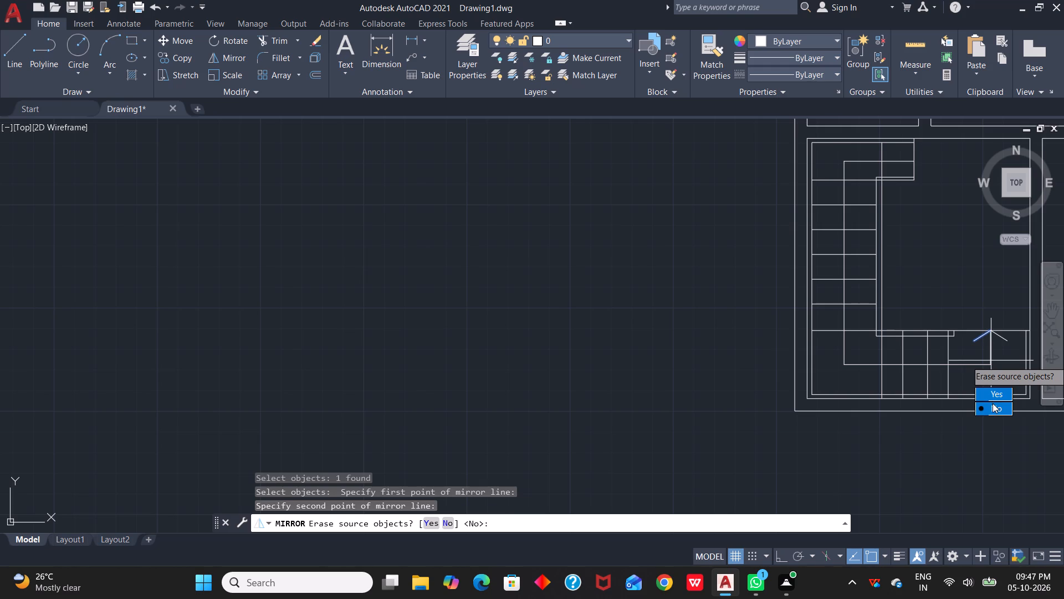
{"action": "left_click_drag", "start_coordinate": [993, 405], "coordinate": [991, 361]}
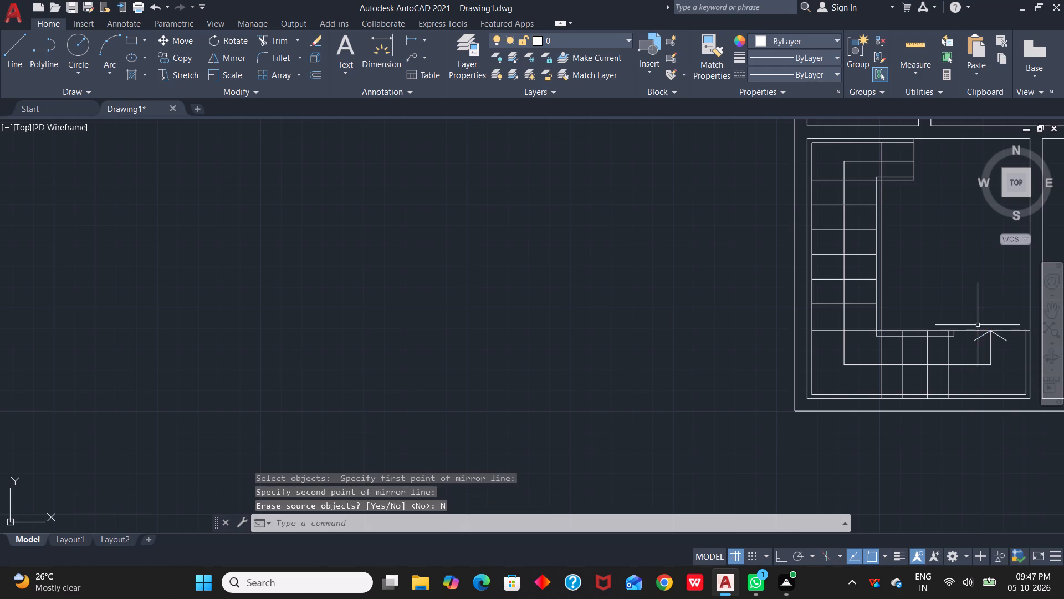
{"action": "key", "text": "Escape"}
Group the two diagonal arrowhead lines.
{"action": "scroll", "coordinate": [1004, 338], "scroll_direction": "up", "scroll_amount": 4}
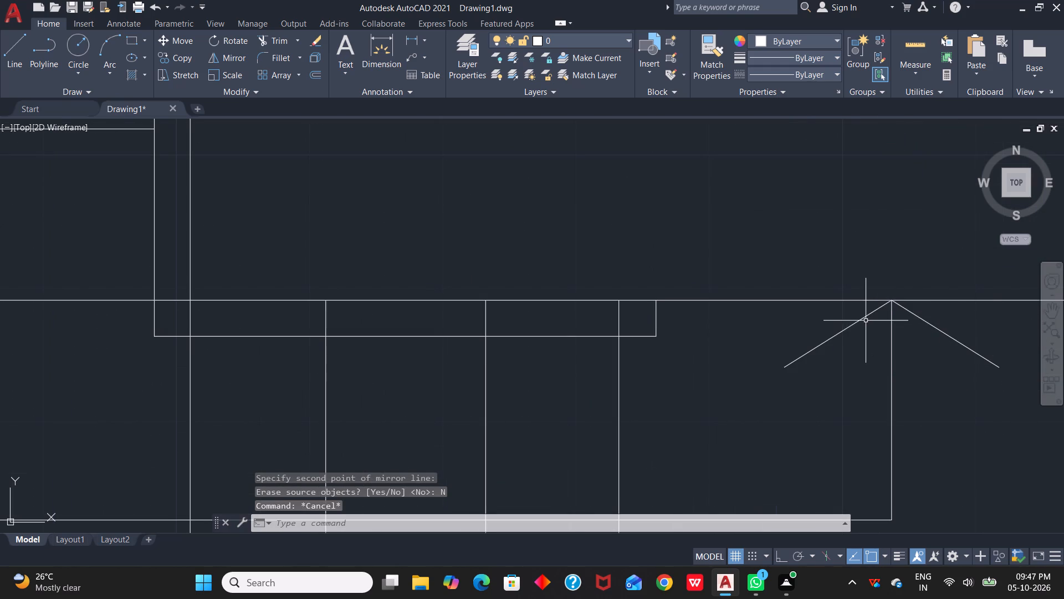
{"action": "left_click", "coordinate": [866, 316]}
{"action": "left_click", "coordinate": [939, 329]}
{"action": "key", "text": "g"}
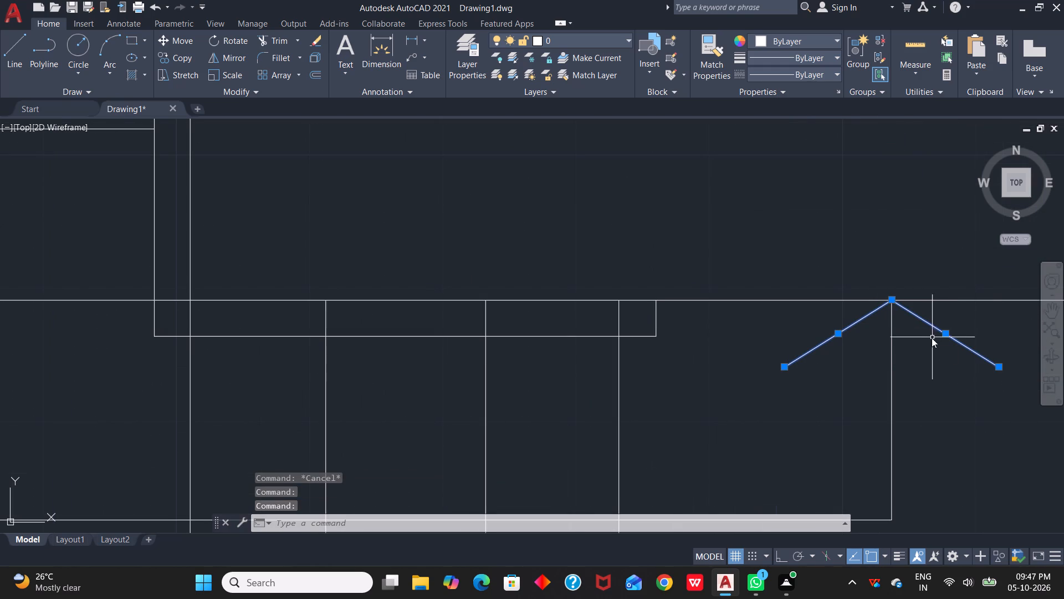
{"action": "key", "text": "space"}
{"action": "left_click", "coordinate": [869, 314]}
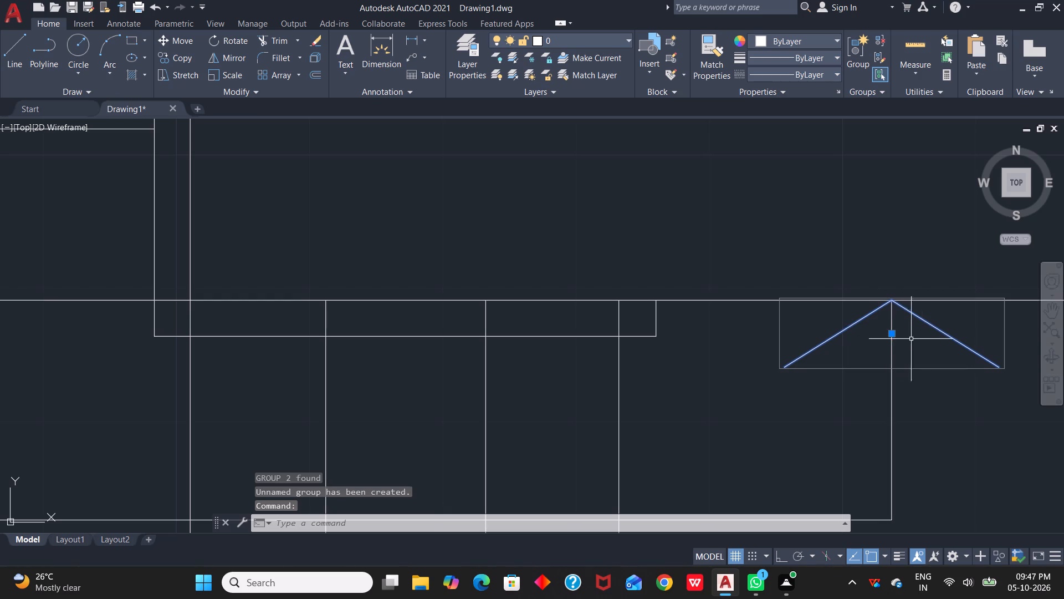
{"action": "key", "text": "Escape"}
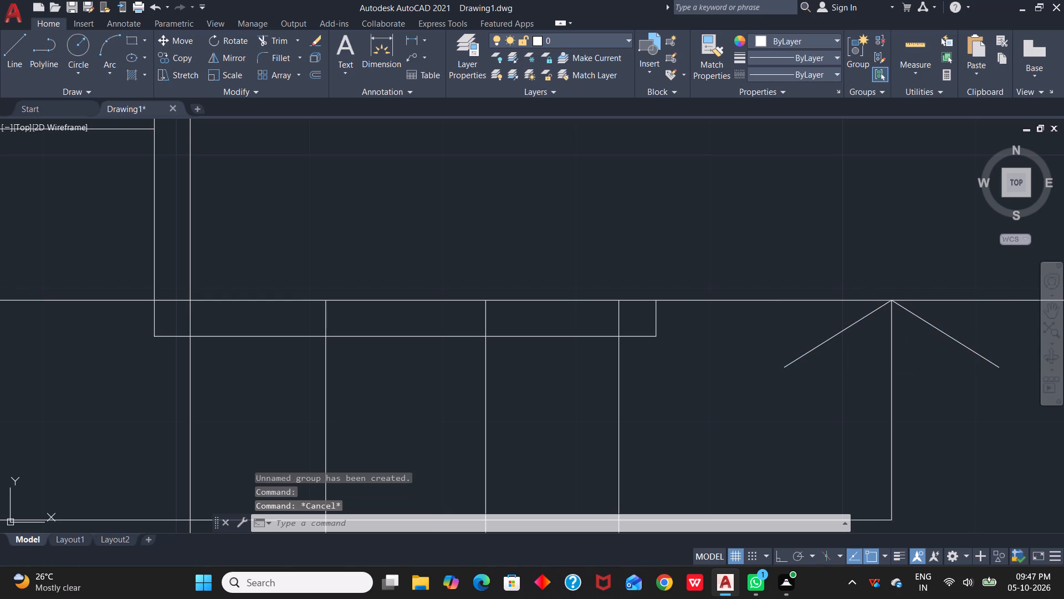
Group the arrowhead with the path's final vertical segment.
{"action": "left_click", "coordinate": [891, 375]}
{"action": "left_click", "coordinate": [928, 323]}
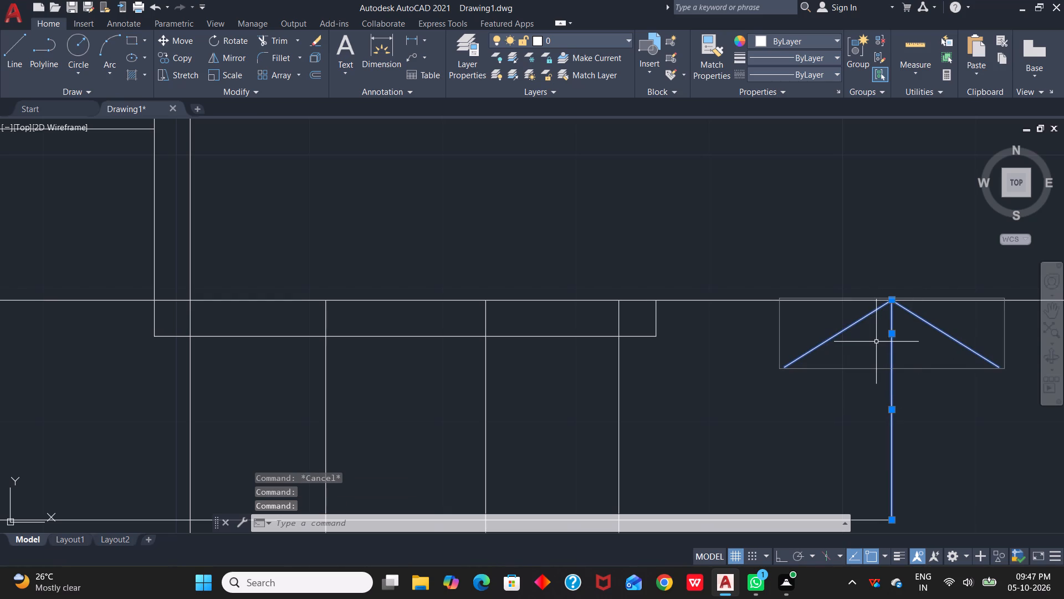
{"action": "key", "text": "g"}
{"action": "key", "text": "space"}
{"action": "left_click", "coordinate": [893, 355]}
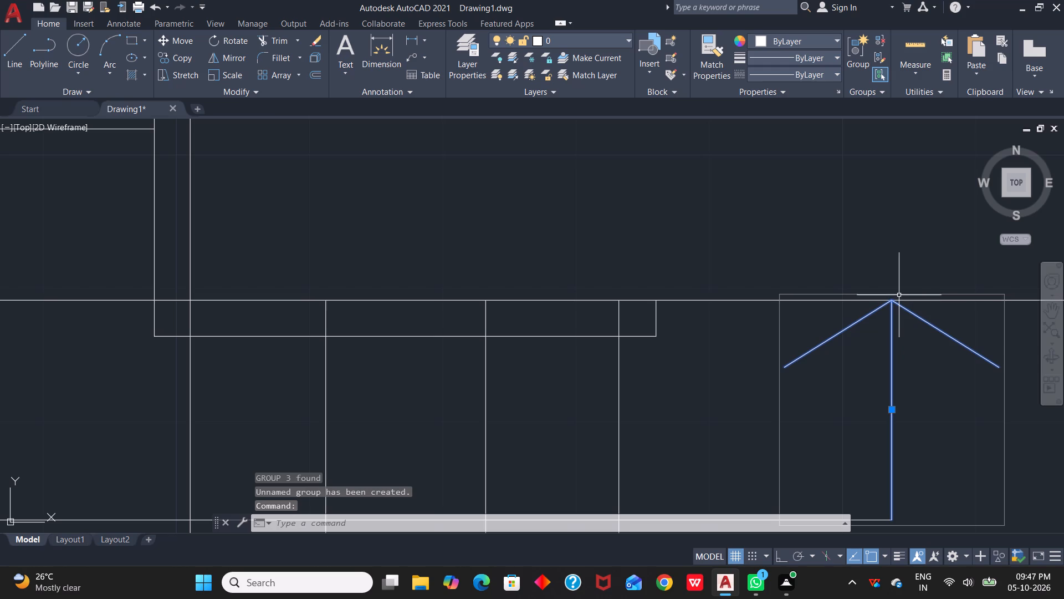
{"action": "left_click_drag", "start_coordinate": [900, 294], "coordinate": [903, 310]}
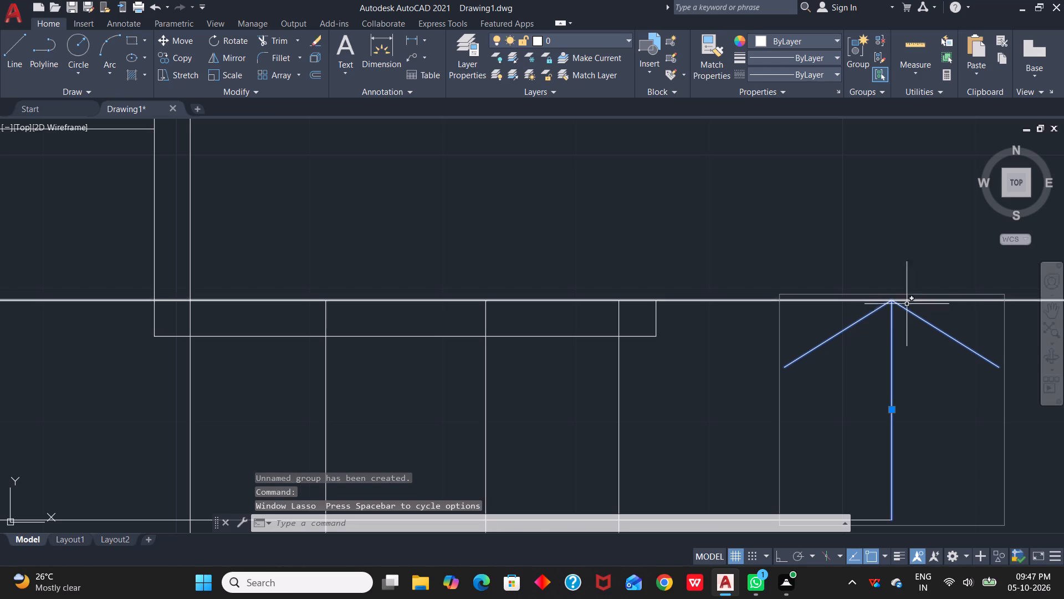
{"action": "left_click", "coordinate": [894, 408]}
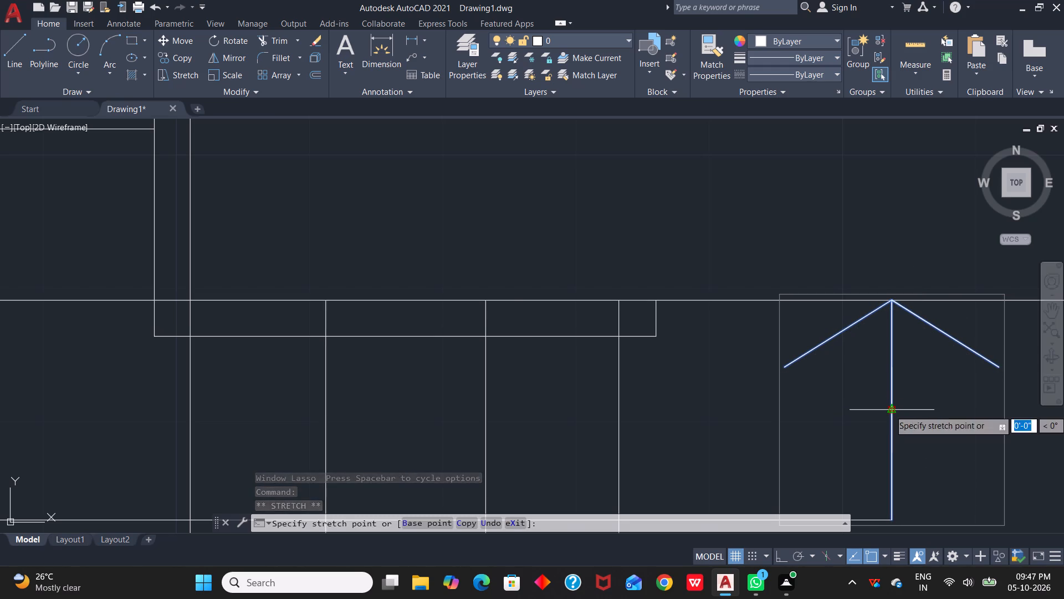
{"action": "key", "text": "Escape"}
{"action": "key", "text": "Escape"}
Create a multiline text label reading PARKING in the open area beside the stair linework.
{"action": "scroll", "coordinate": [891, 410], "scroll_direction": "down", "scroll_amount": 5}
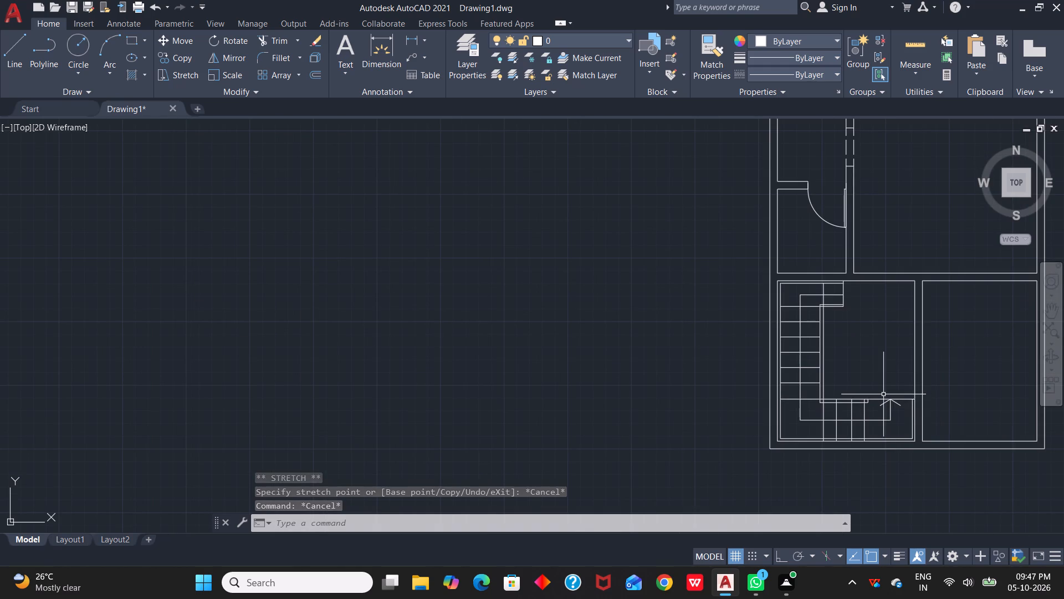
{"action": "scroll", "coordinate": [821, 364], "scroll_direction": "up", "scroll_amount": 2}
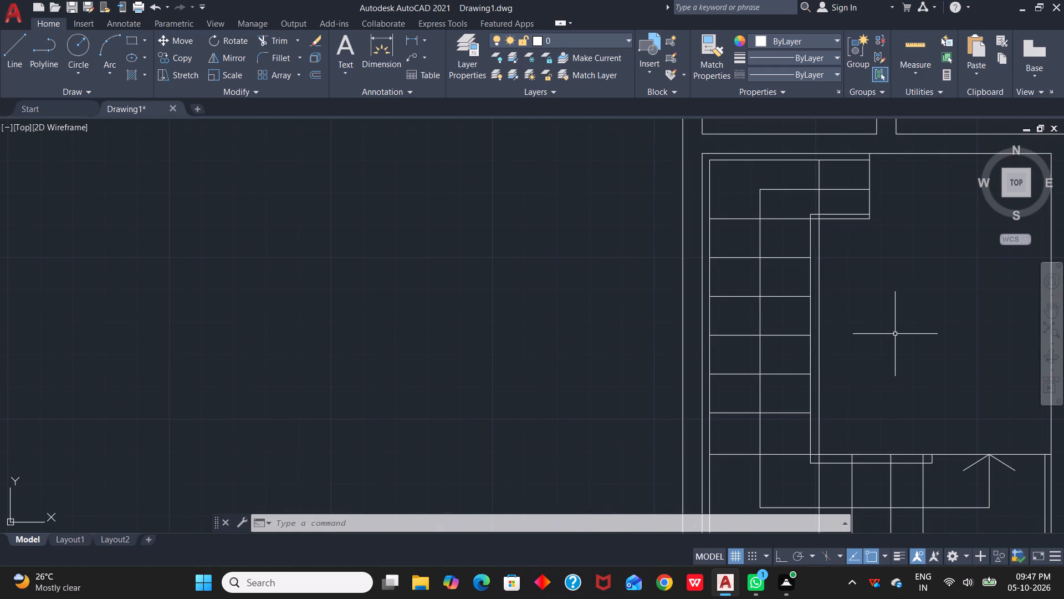
{"action": "type", "text": "mt"}
{"action": "key", "text": "space"}
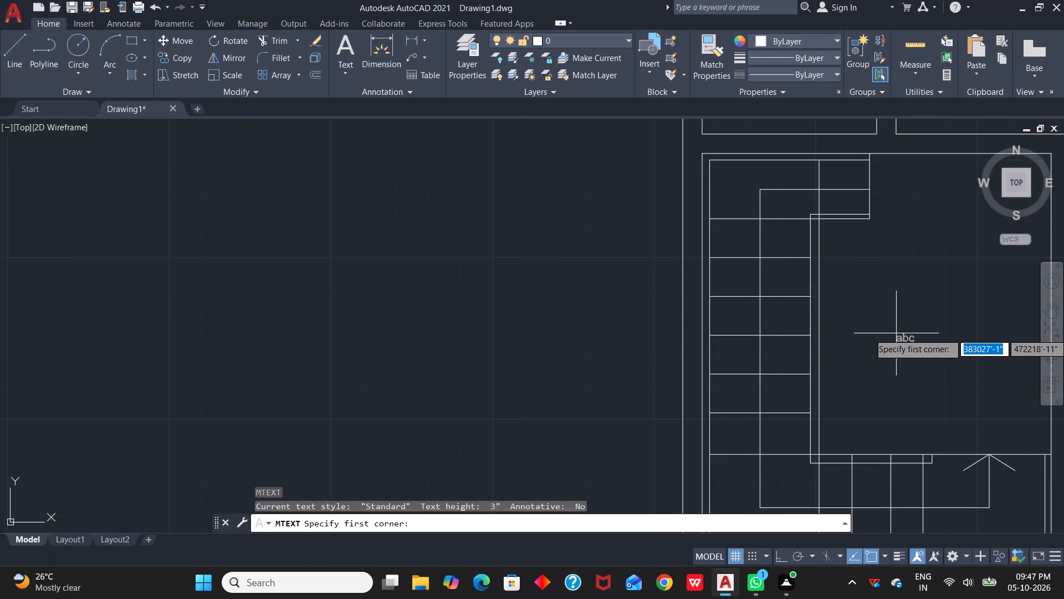
{"action": "left_click", "coordinate": [907, 288]}
{"action": "left_click", "coordinate": [995, 342]}
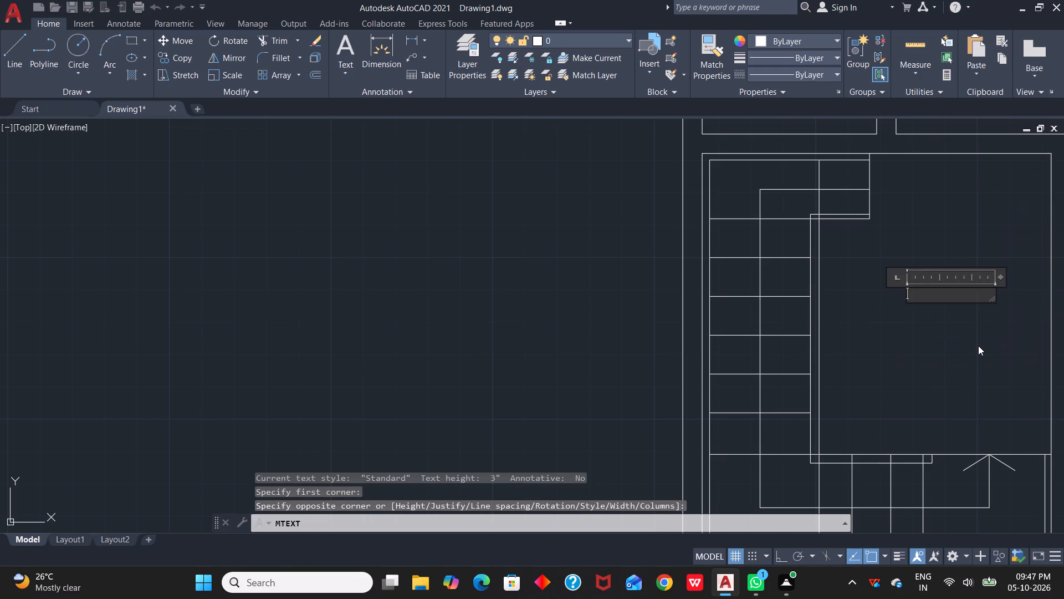
{"action": "key", "text": "p"}
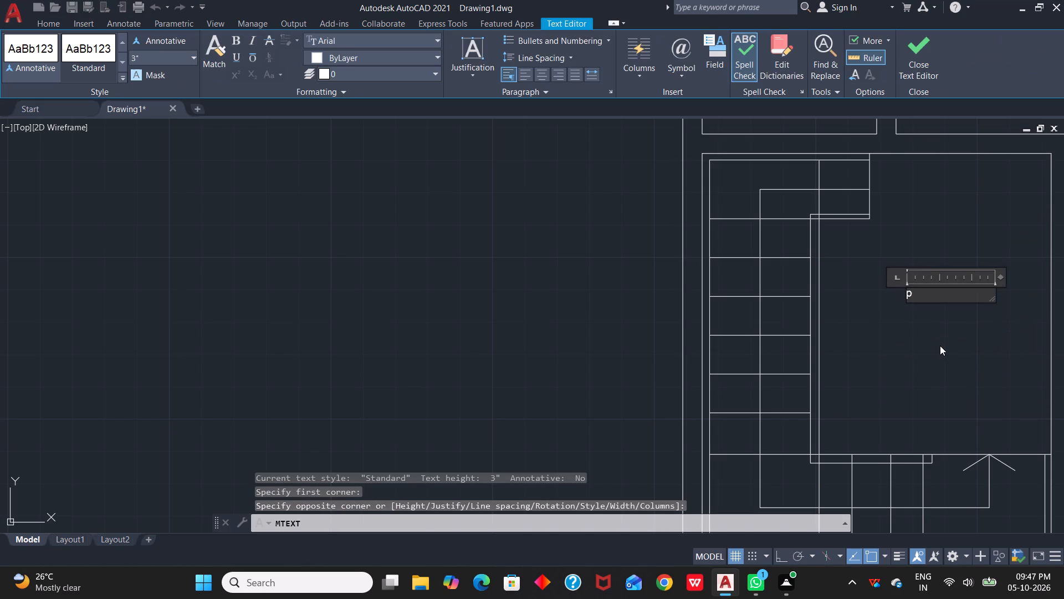
{"action": "type", "text": "arking"}
{"action": "key", "text": "BackSpace"}
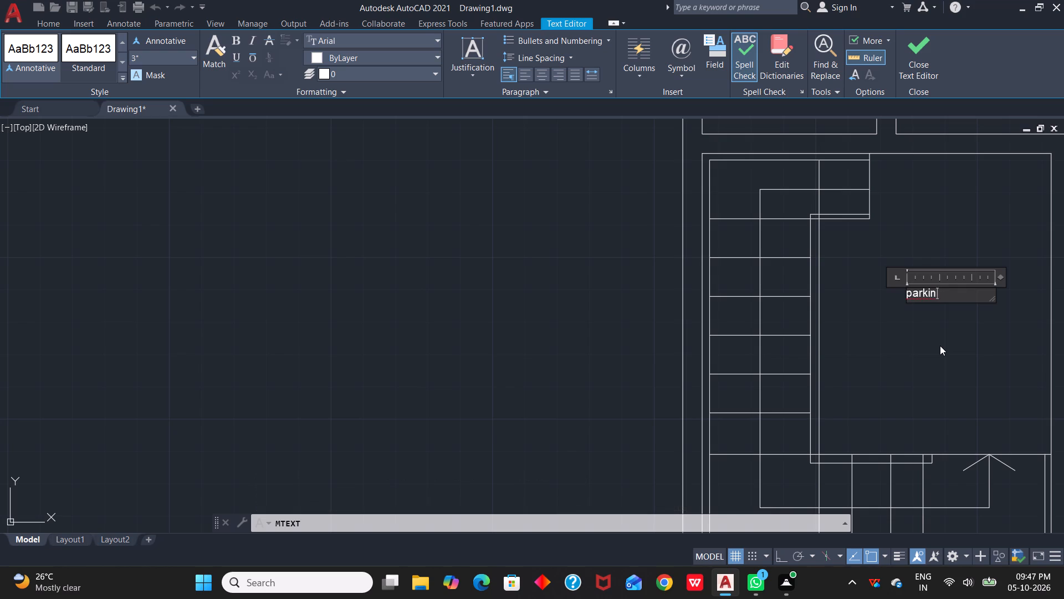
{"action": "key", "text": "BackSpace"}
{"action": "key", "text": "BackSpace"}
{"action": "key", "text": "BackSpace"}
{"action": "key", "text": "BackSpace"}
{"action": "key", "text": "BackSpace"}
{"action": "key", "text": "BackSpace"}
{"action": "key", "text": "BackSpace"}
{"action": "type", "text": "PARKING"}
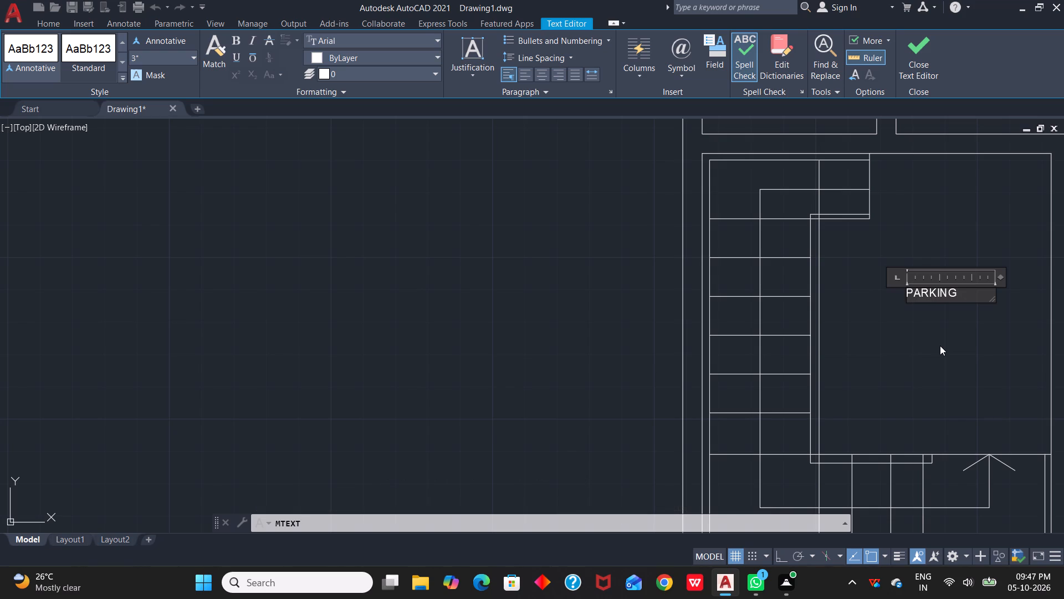
Add a second line reading 9' X 12' beneath PARKING and finish the label.
{"action": "key", "text": "Return"}
{"action": "type", "text": "9\""}
{"action": "key", "text": "BackSpace"}
{"action": "key", "text": "apostrophe"}
{"action": "key", "text": "space"}
{"action": "key", "text": "x"}
{"action": "key", "text": "space"}
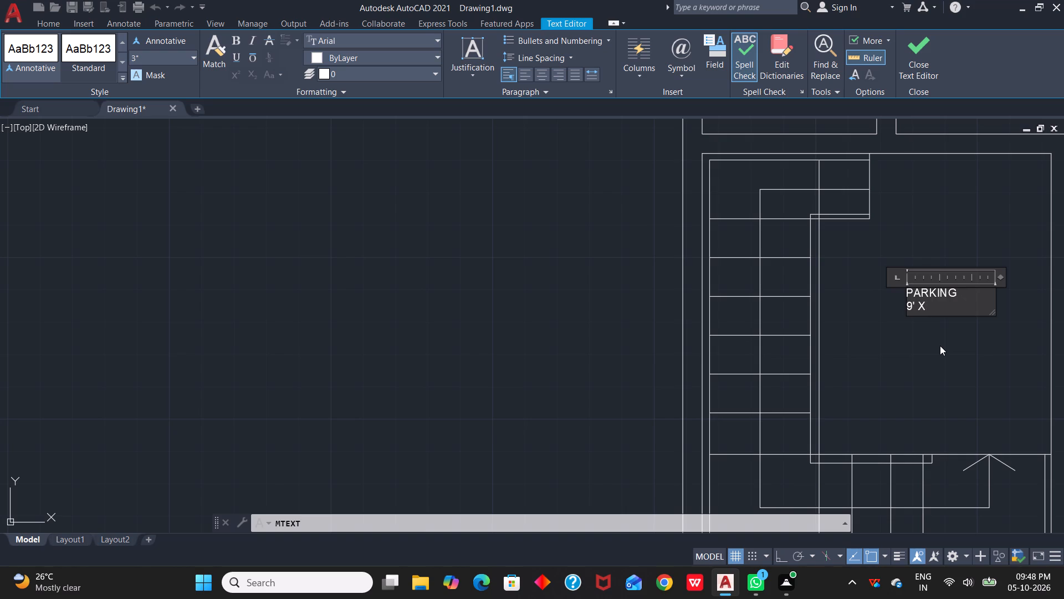
{"action": "type", "text": "12'"}
{"action": "left_click", "coordinate": [940, 346]}
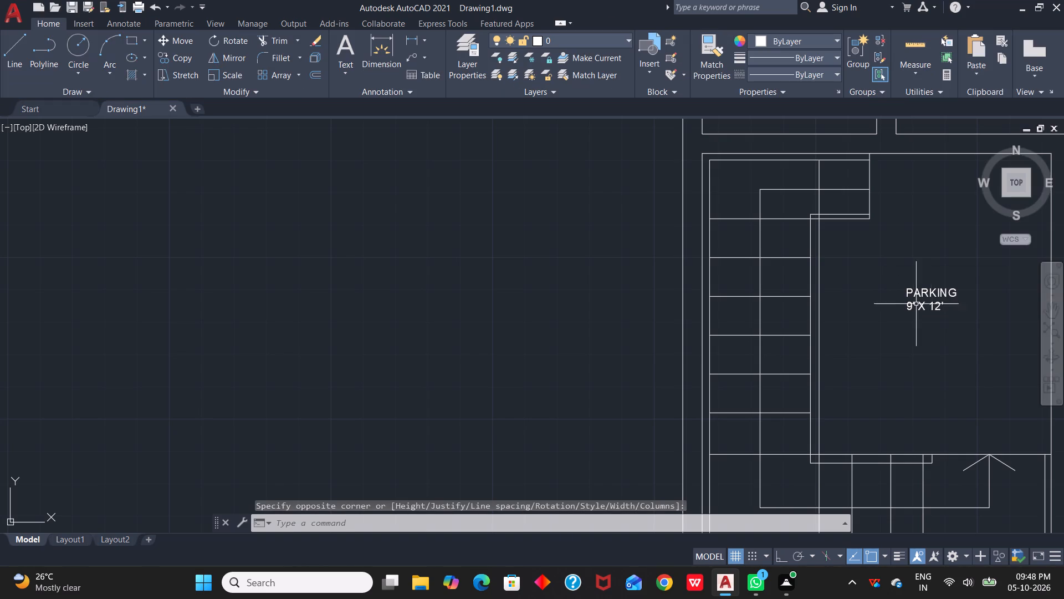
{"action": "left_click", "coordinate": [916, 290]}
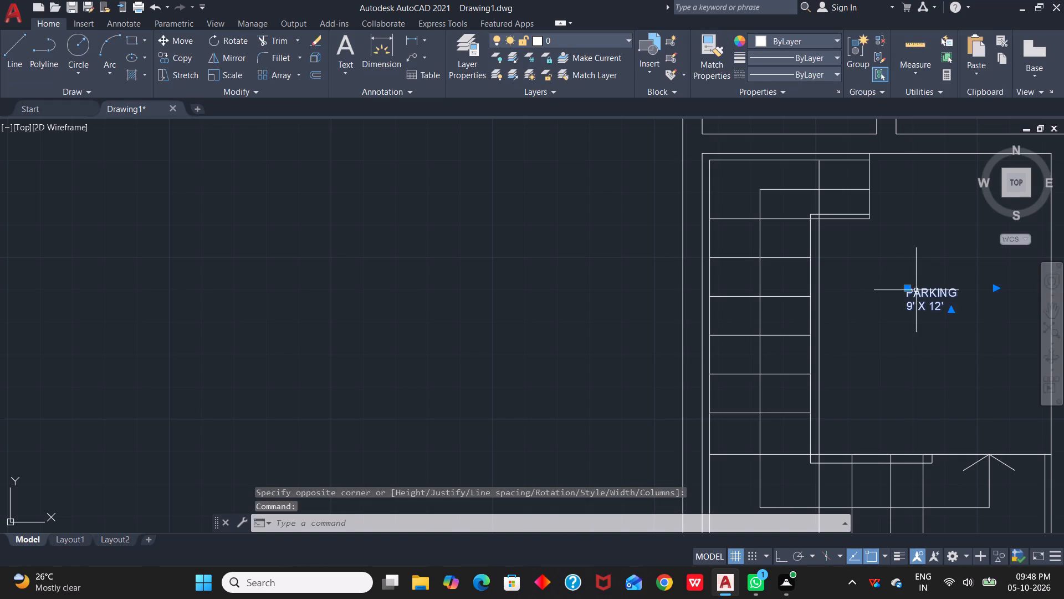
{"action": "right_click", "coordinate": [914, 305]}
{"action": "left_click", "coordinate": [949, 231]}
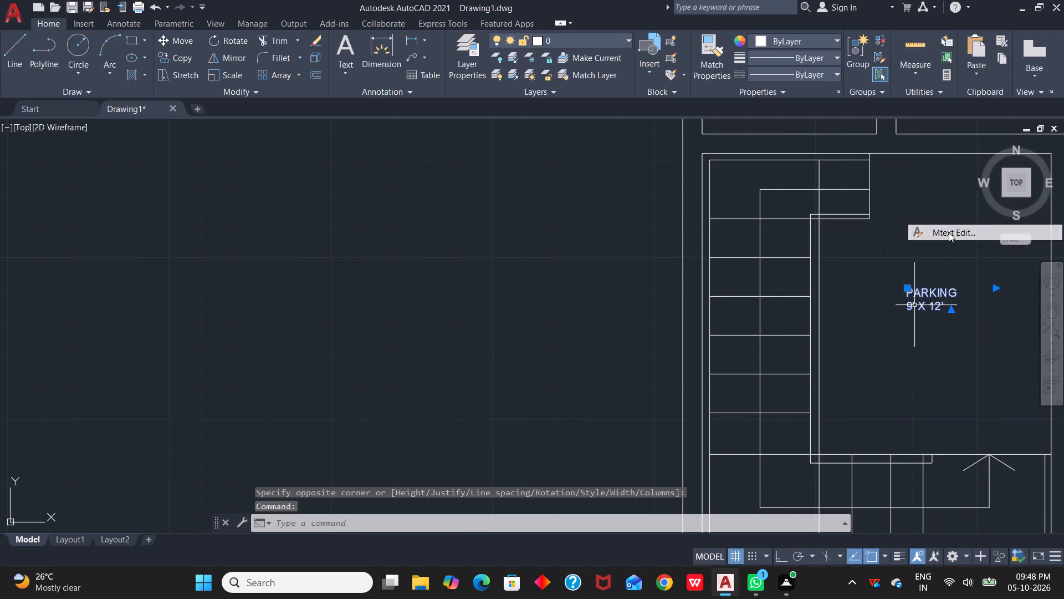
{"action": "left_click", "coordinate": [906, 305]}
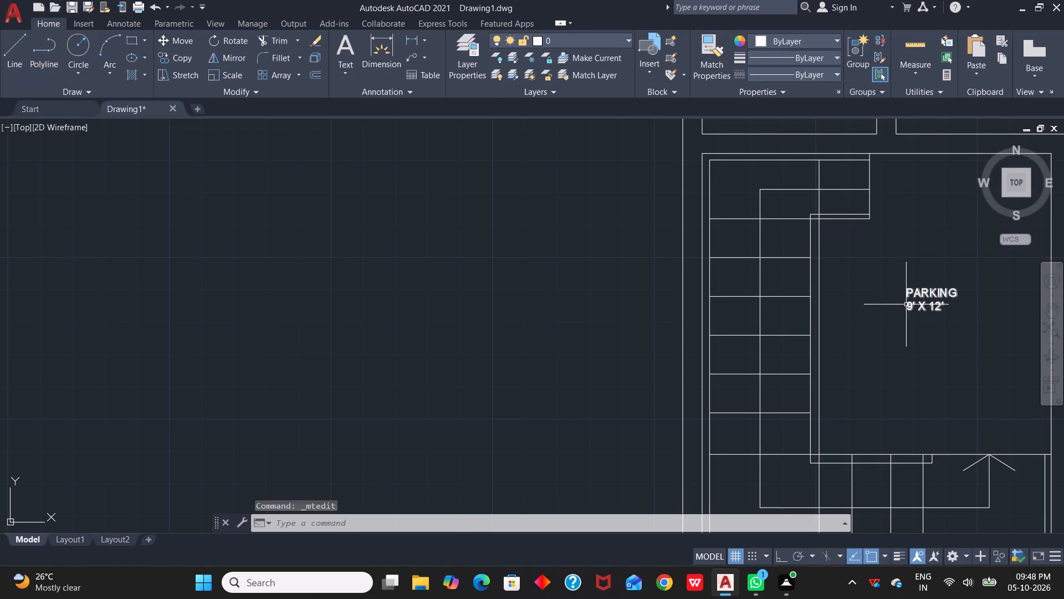
Edit the parking label to indent the 9' X 12' line by three spaces so it sits centred under PARKING.
{"action": "left_click", "coordinate": [917, 290]}
{"action": "right_click", "coordinate": [917, 290]}
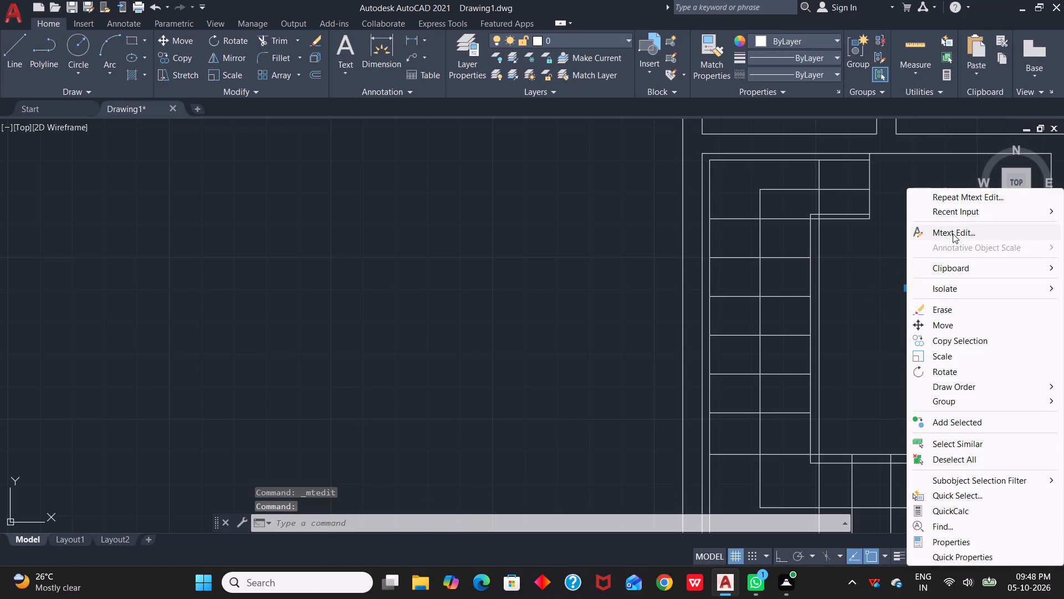
{"action": "left_click", "coordinate": [954, 232]}
{"action": "left_click", "coordinate": [943, 305]}
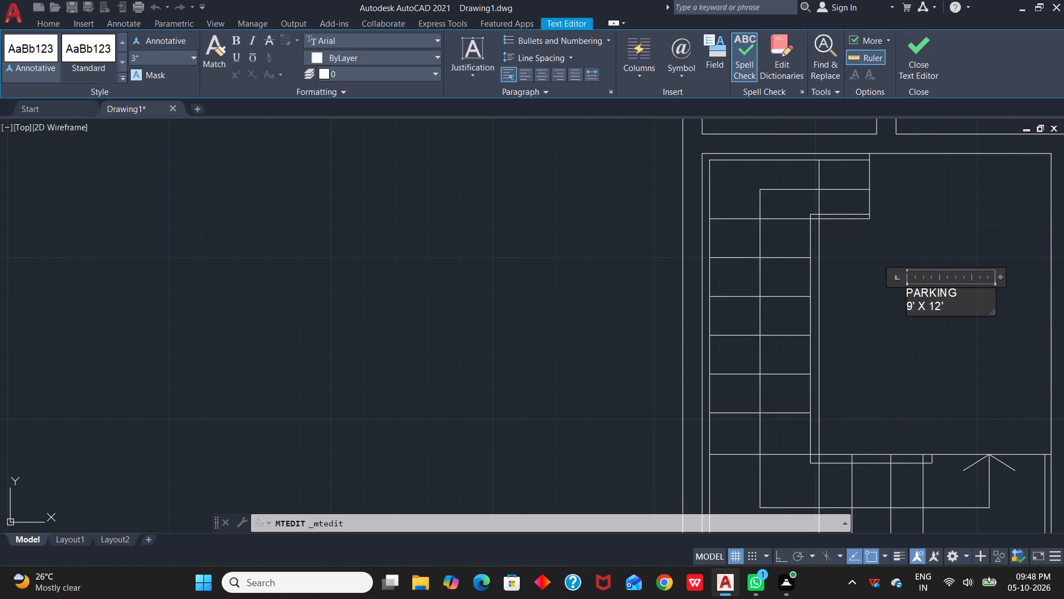
{"action": "key", "text": "Left"}
{"action": "key", "text": "Left"}
{"action": "key", "text": "Left"}
{"action": "key", "text": "Left"}
{"action": "key", "text": "Left"}
{"action": "key", "text": "Left"}
{"action": "key", "text": "Left"}
{"action": "key", "text": "Left"}
{"action": "key", "text": "space"}
{"action": "key", "text": "space"}
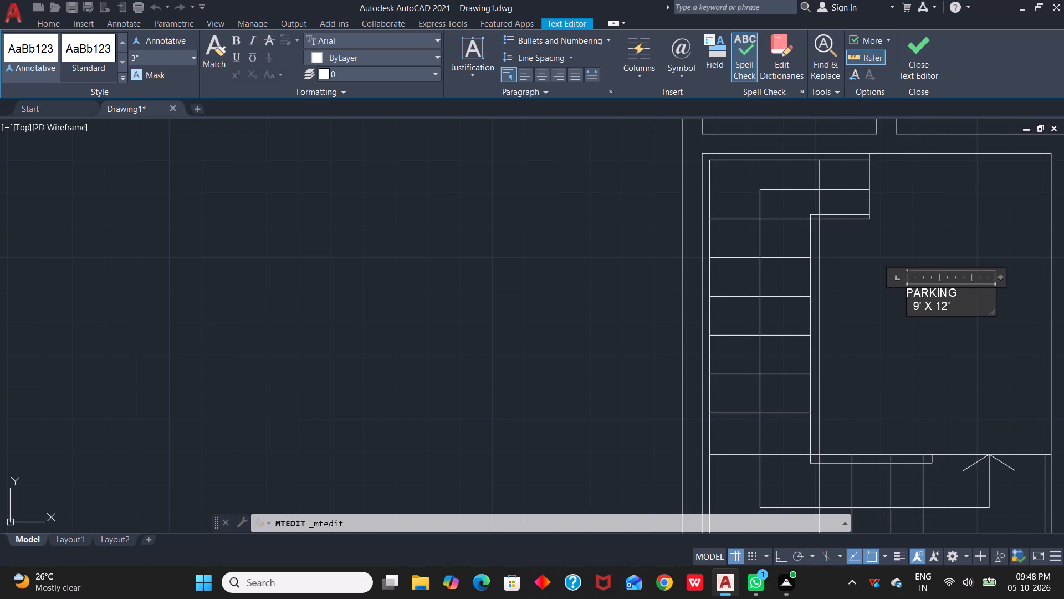
{"action": "key", "text": "space"}
{"action": "left_click", "coordinate": [936, 334]}
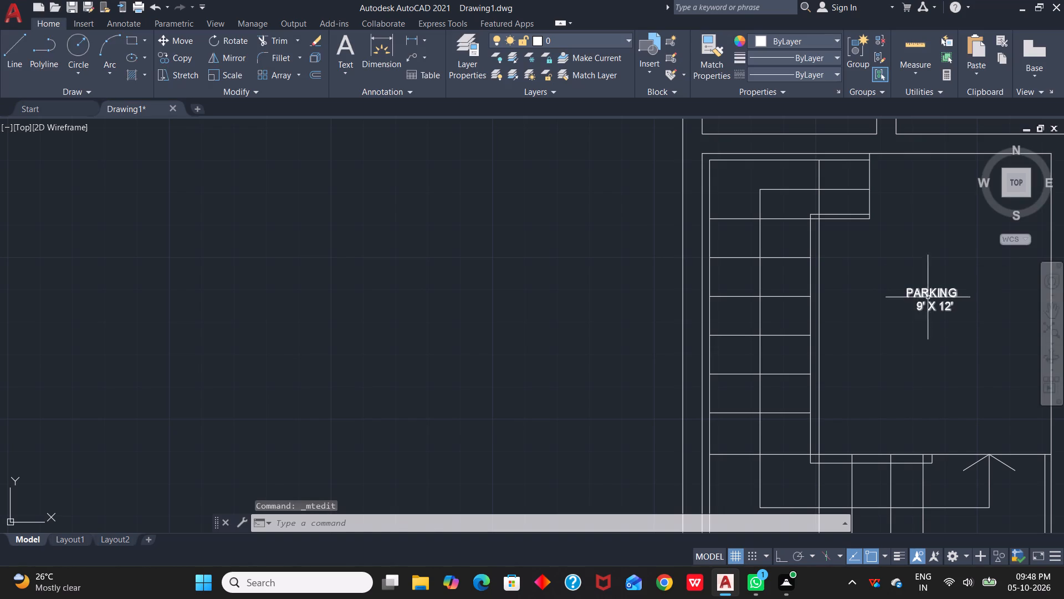
Narrow the parking label's column width to just beyond the end of the word PARKING.
{"action": "left_click", "coordinate": [903, 271]}
{"action": "left_click", "coordinate": [964, 333]}
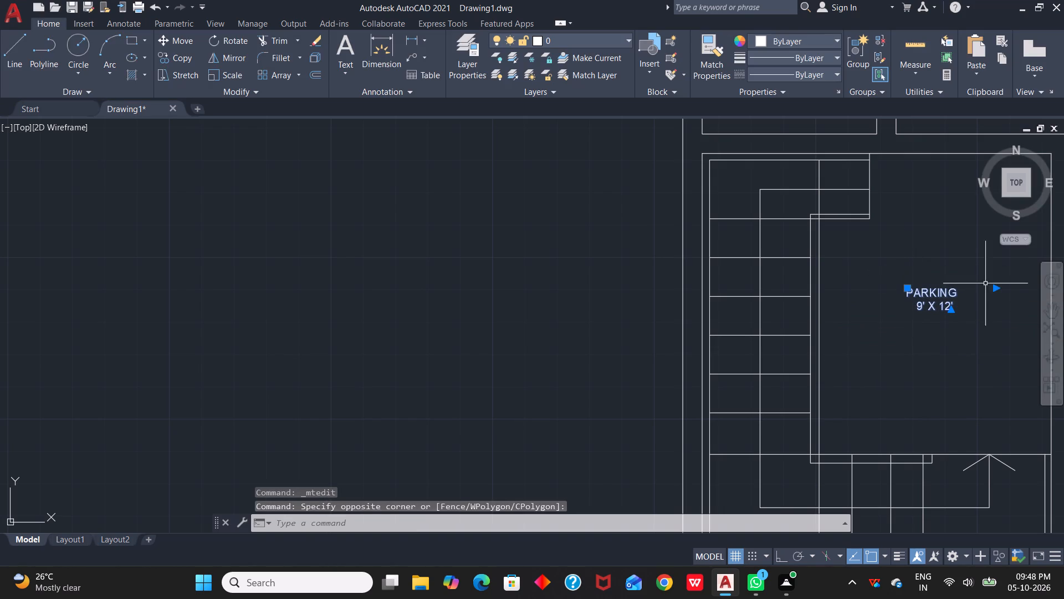
{"action": "left_click_drag", "start_coordinate": [994, 292], "coordinate": [961, 288]}
{"action": "left_click", "coordinate": [961, 288]}
{"action": "left_click", "coordinate": [996, 287]}
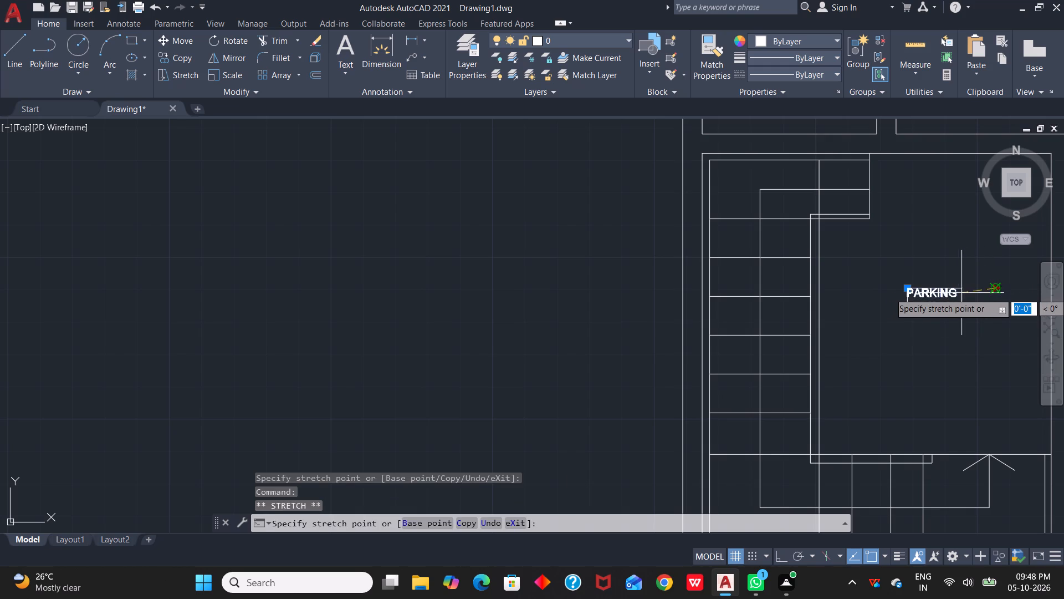
{"action": "left_click", "coordinate": [961, 289]}
{"action": "left_click", "coordinate": [999, 286]}
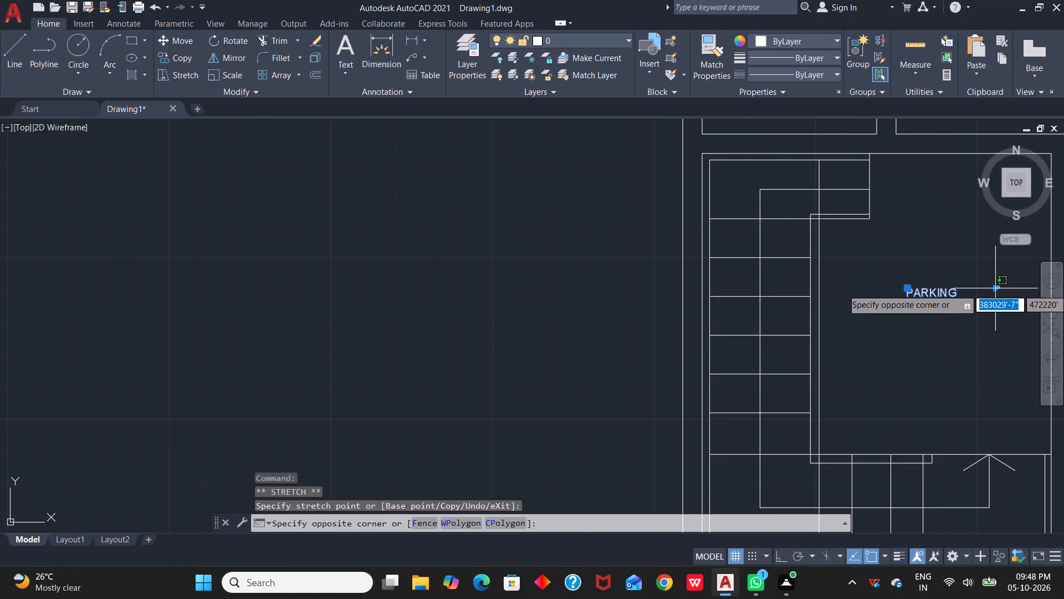
{"action": "double_click", "coordinate": [994, 289]}
{"action": "left_click", "coordinate": [993, 290]}
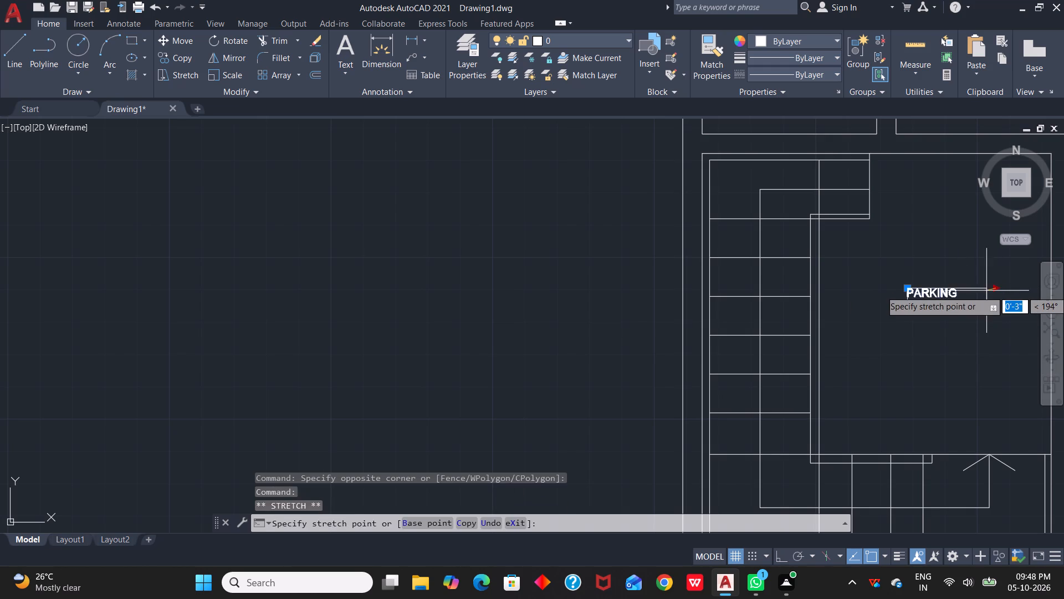
{"action": "left_click", "coordinate": [966, 287]}
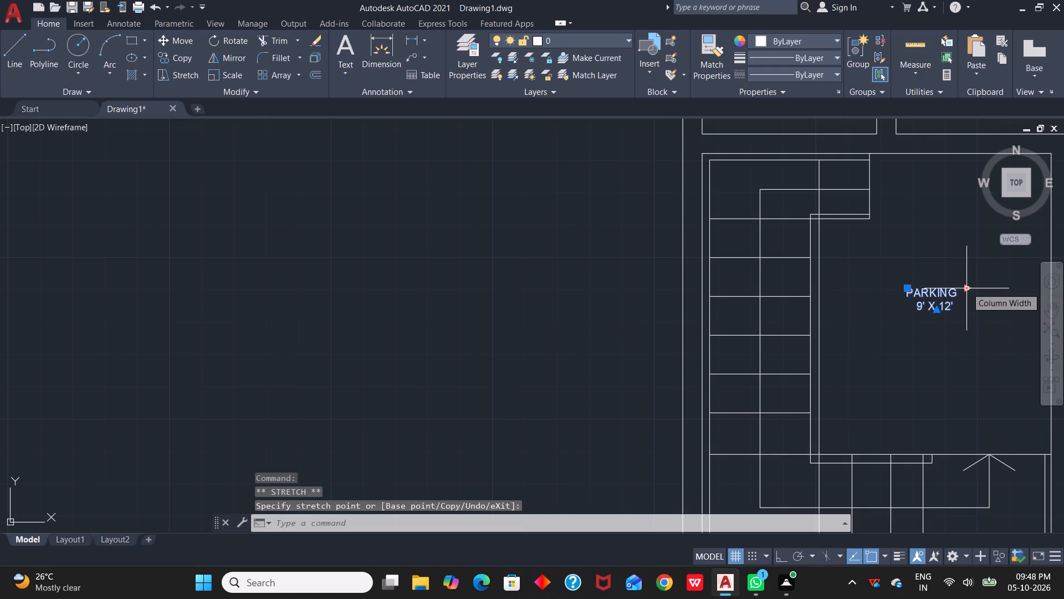
{"action": "key", "text": "Escape"}
Copy the PARKING 9' X 12' label from its upper-left corner into the plan's lower-right room.
{"action": "left_click", "coordinate": [902, 280]}
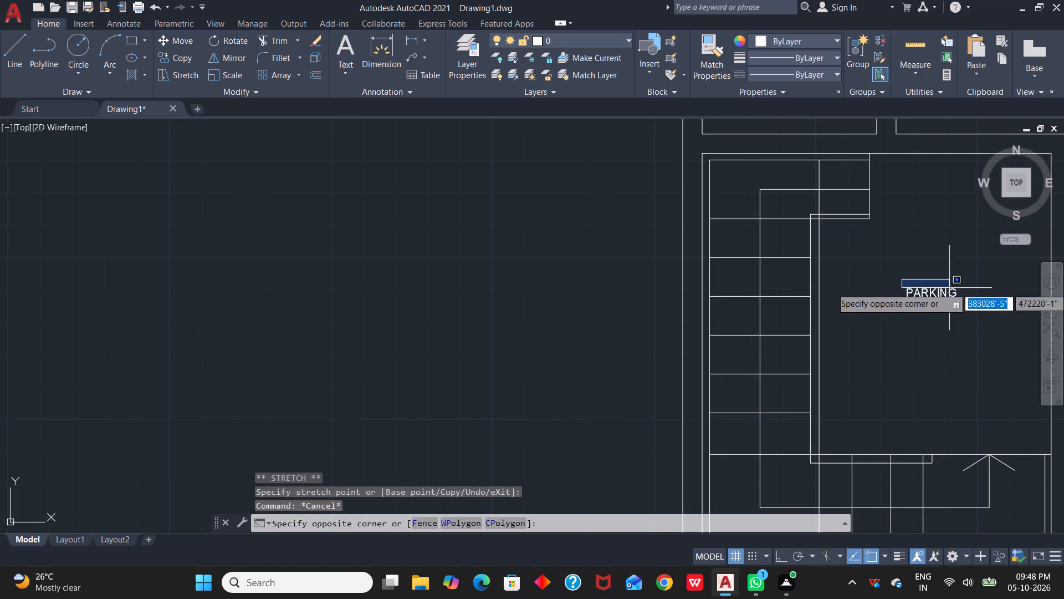
{"action": "left_click", "coordinate": [964, 317]}
{"action": "type", "text": "CO"}
{"action": "key", "text": "space"}
{"action": "left_click", "coordinate": [909, 286]}
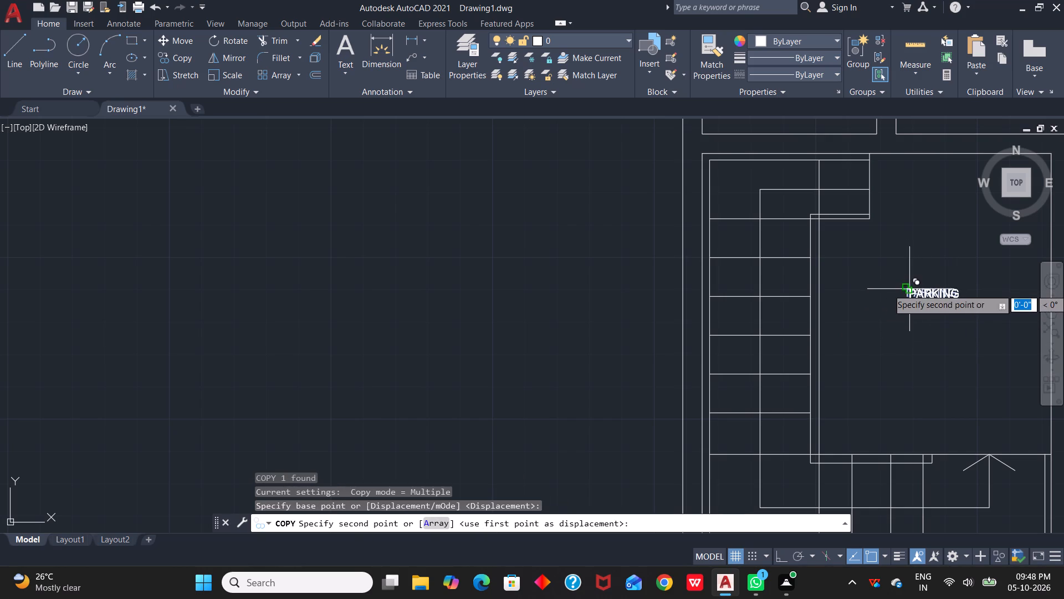
{"action": "scroll", "coordinate": [919, 298], "scroll_direction": "down", "scroll_amount": 4}
{"action": "middle_click_drag", "start_coordinate": [930, 302], "coordinate": [809, 304]}
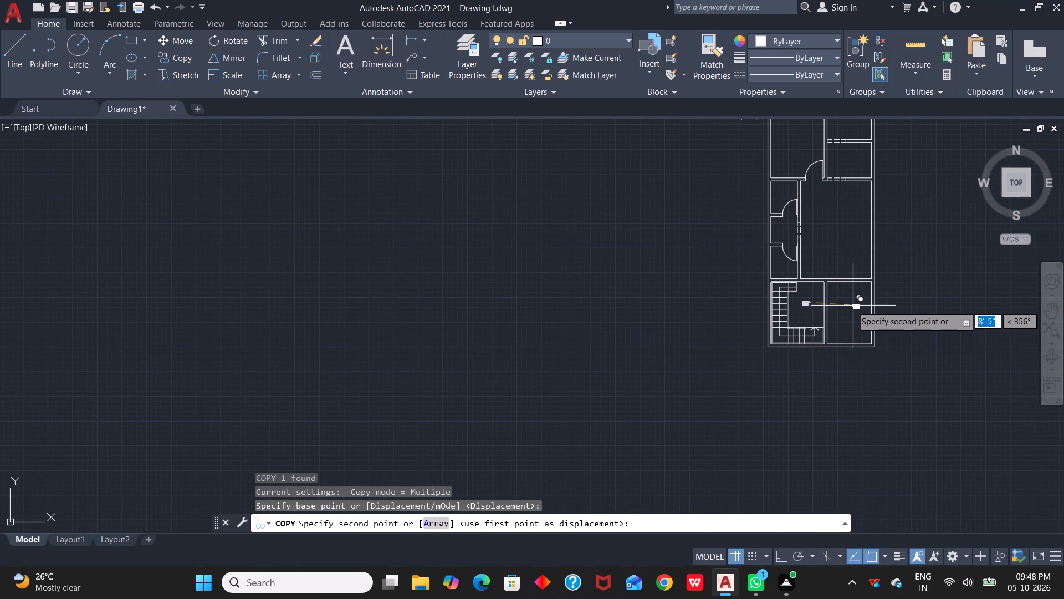
{"action": "scroll", "coordinate": [850, 305], "scroll_direction": "up", "scroll_amount": 3}
{"action": "left_click", "coordinate": [818, 303]}
Place further copies of the label in the large central room and the three small rooms along the west wall.
{"action": "scroll", "coordinate": [789, 138], "scroll_direction": "down", "scroll_amount": 2}
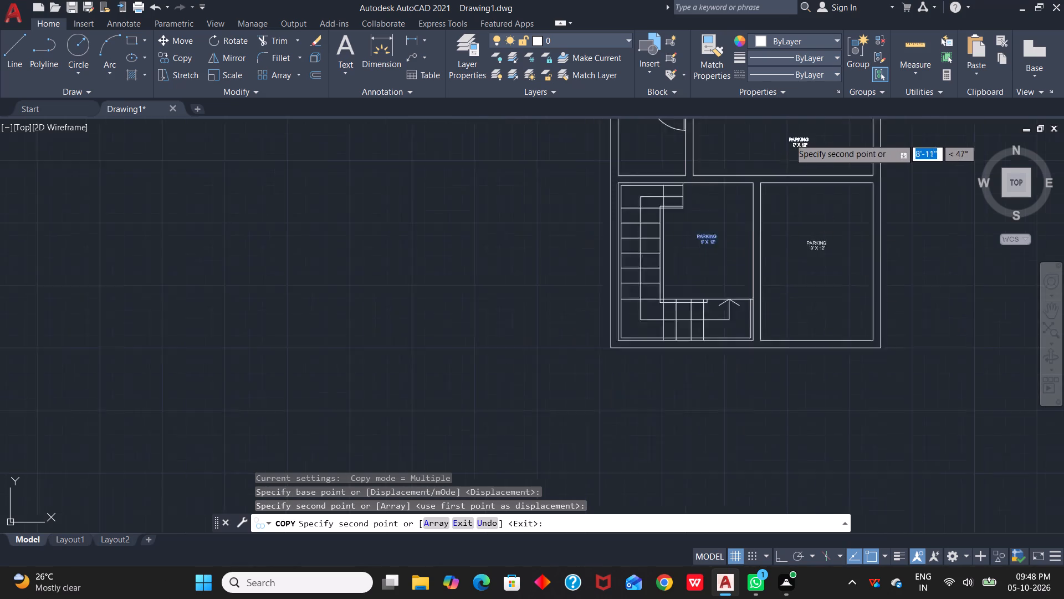
{"action": "middle_click_drag", "start_coordinate": [795, 151], "coordinate": [804, 269]}
{"action": "left_click", "coordinate": [805, 238]}
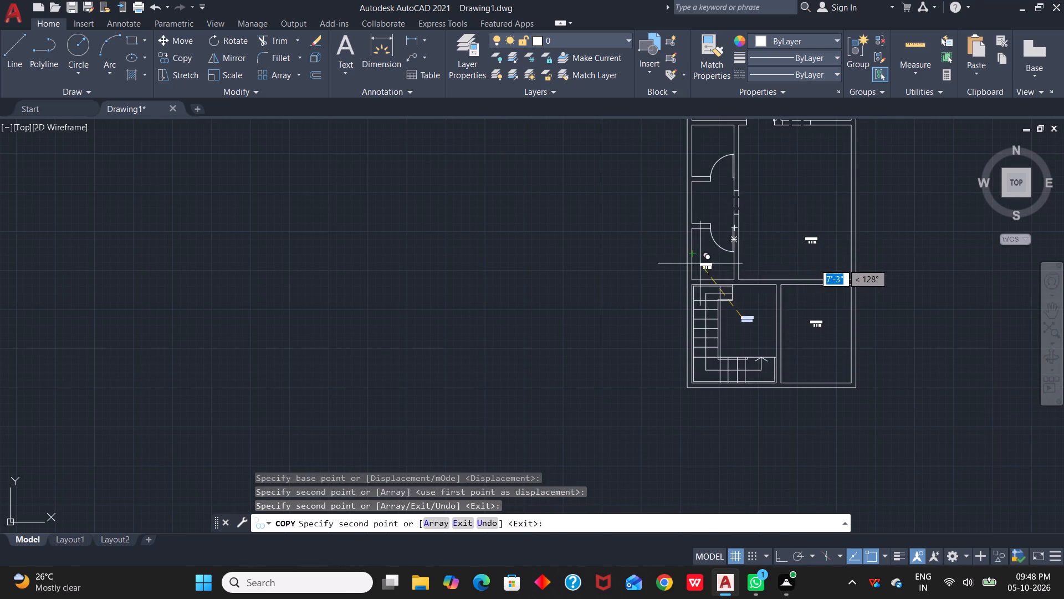
{"action": "left_click", "coordinate": [700, 263]}
{"action": "left_click", "coordinate": [699, 200]}
{"action": "left_click", "coordinate": [704, 142]}
Place copies of the PARKING 9' X 12' label in the northwest room and both northeast rooms, finishing the copying.
{"action": "scroll", "coordinate": [779, 136], "scroll_direction": "down", "scroll_amount": 2}
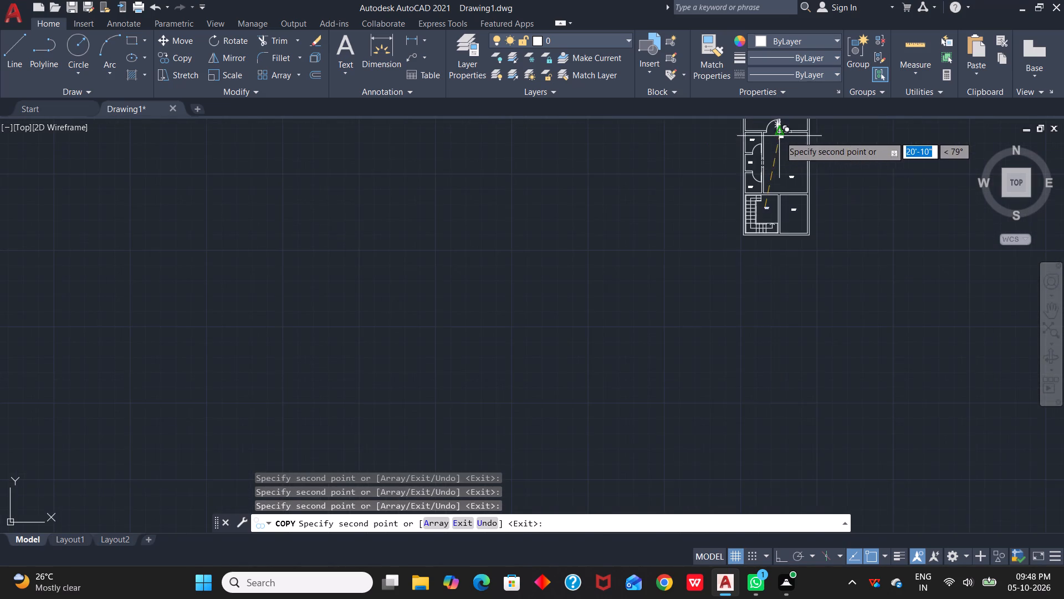
{"action": "scroll", "coordinate": [783, 152], "scroll_direction": "down", "scroll_amount": 1}
{"action": "middle_click_drag", "start_coordinate": [783, 158], "coordinate": [779, 236]}
{"action": "scroll", "coordinate": [765, 210], "scroll_direction": "up", "scroll_amount": 3}
{"action": "left_click", "coordinate": [753, 172]}
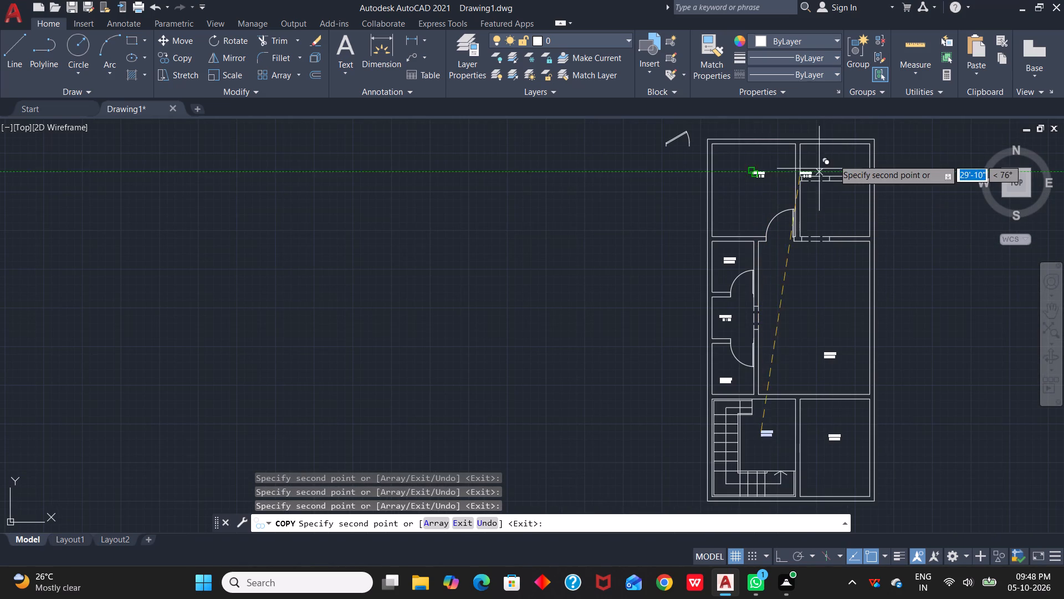
{"action": "left_click", "coordinate": [836, 156]}
{"action": "left_click", "coordinate": [825, 206]}
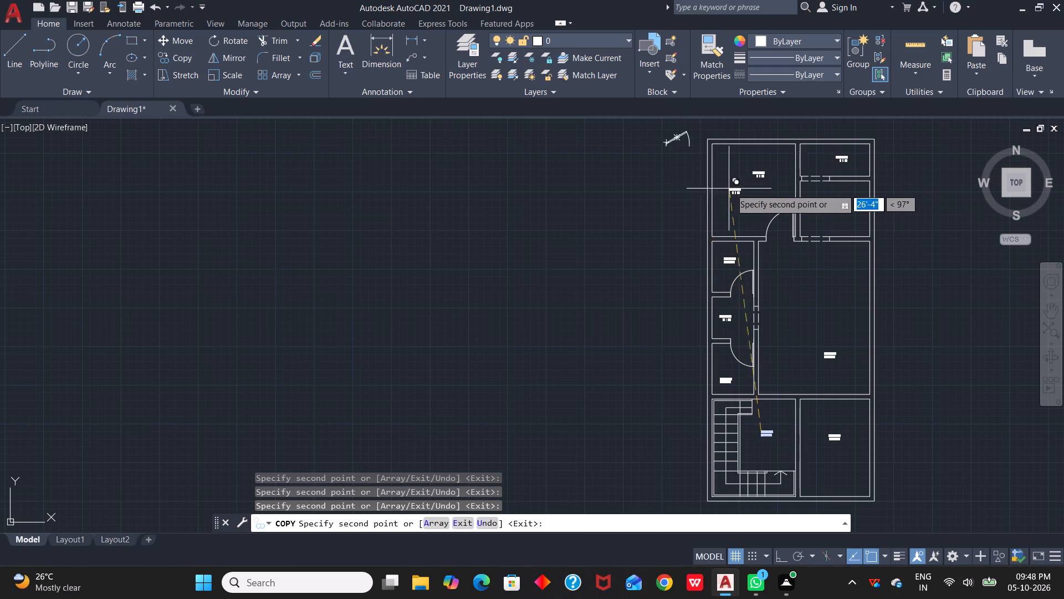
{"action": "key", "text": "Escape"}
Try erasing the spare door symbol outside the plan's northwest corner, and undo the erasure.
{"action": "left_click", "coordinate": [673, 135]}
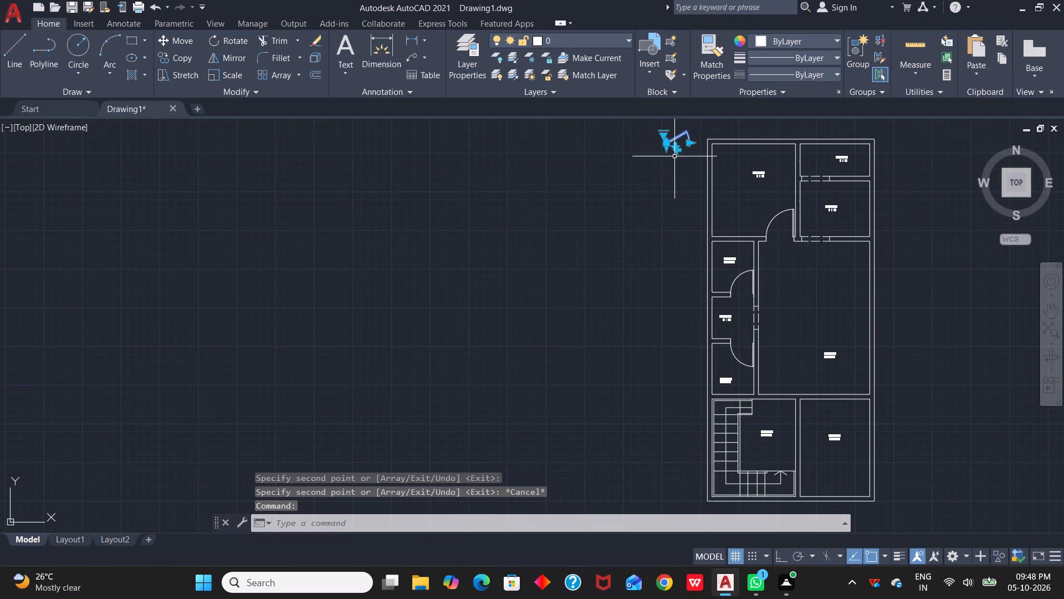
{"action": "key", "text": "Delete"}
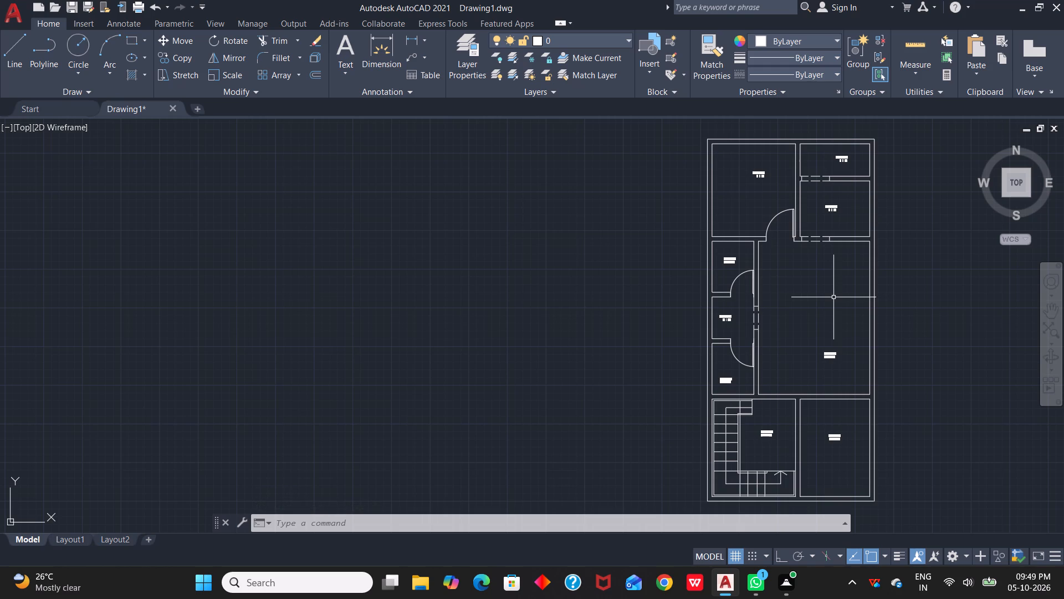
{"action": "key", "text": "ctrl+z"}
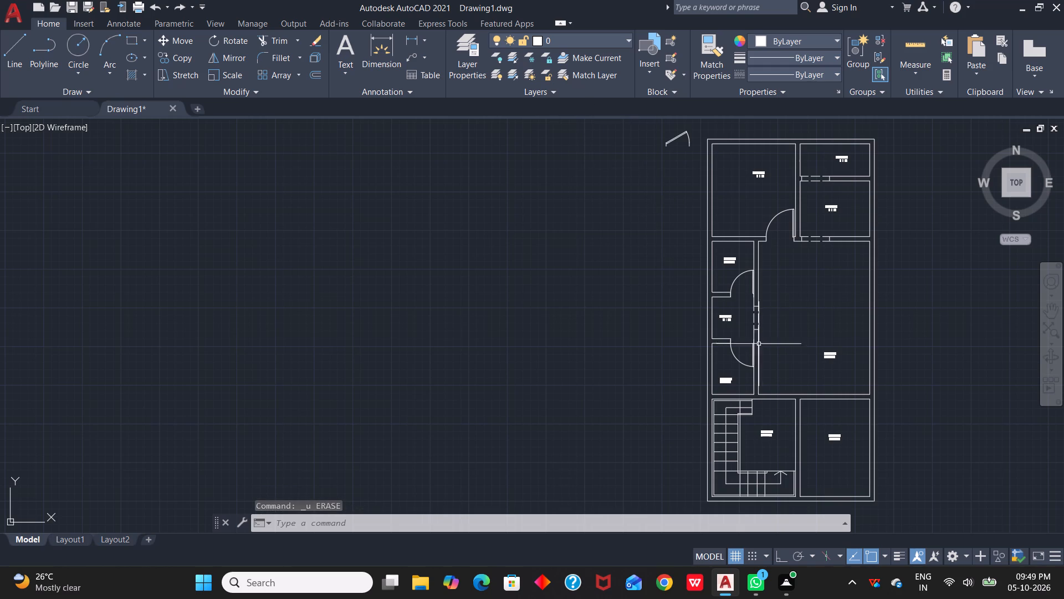
Measure along the central room's south wall from its southwest corner to the west face of the partition below.
{"action": "scroll", "coordinate": [786, 398], "scroll_direction": "up", "scroll_amount": 4}
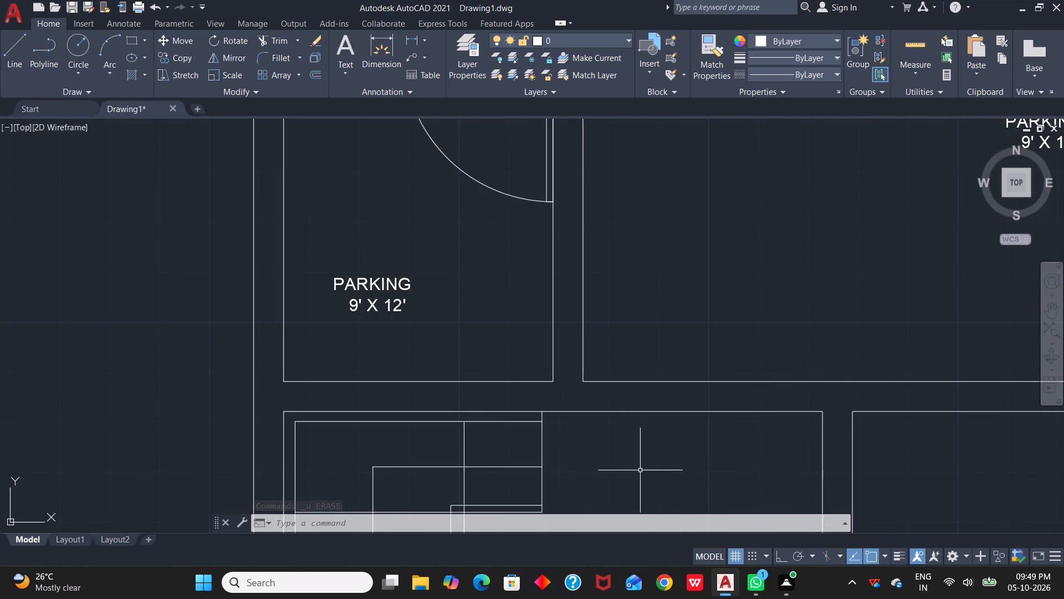
{"action": "left_click", "coordinate": [384, 49]}
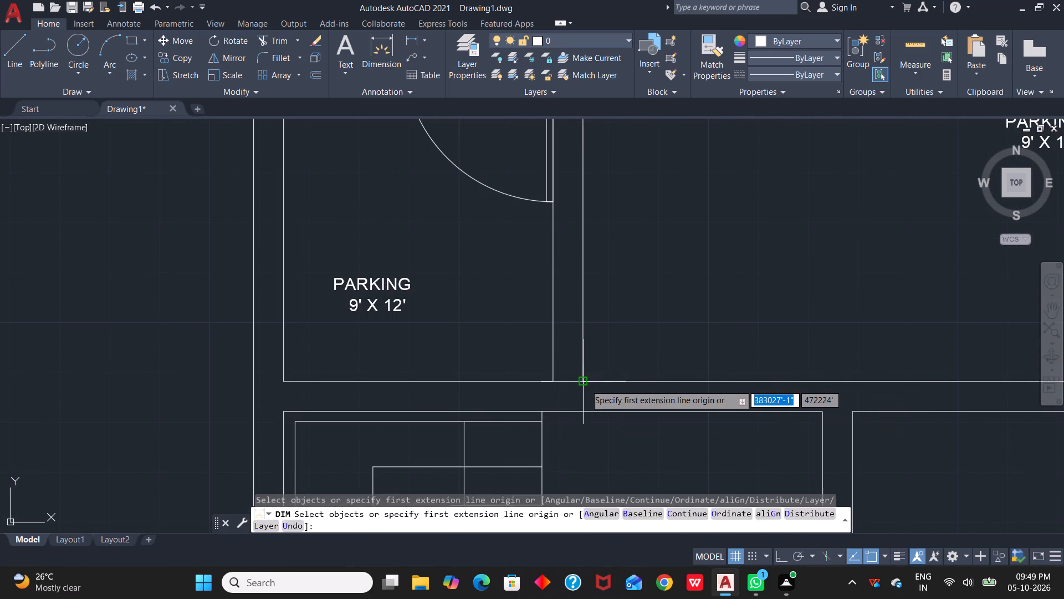
{"action": "left_click", "coordinate": [584, 380]}
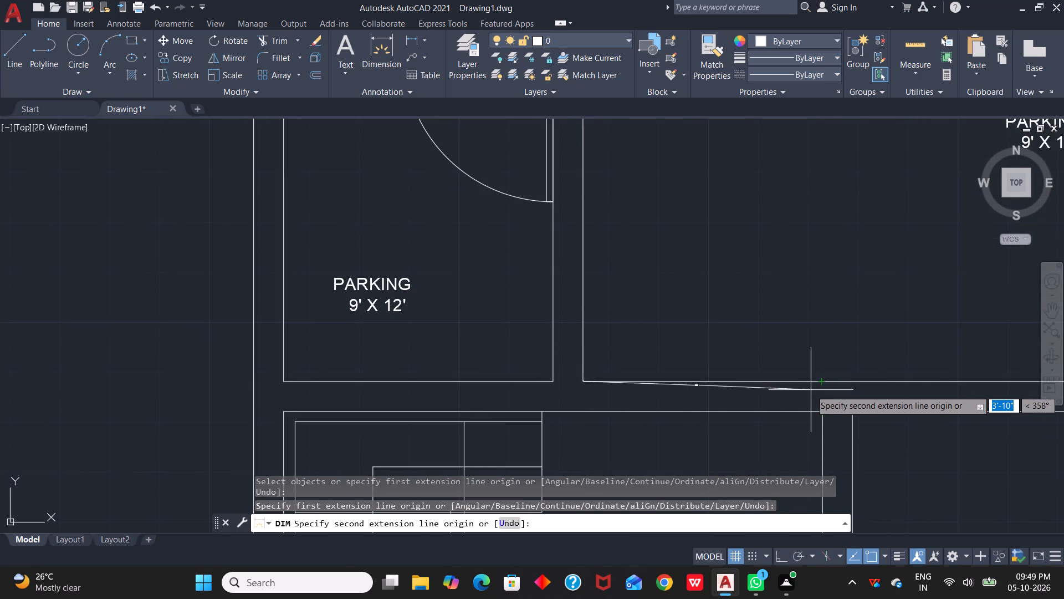
{"action": "left_click", "coordinate": [821, 382]}
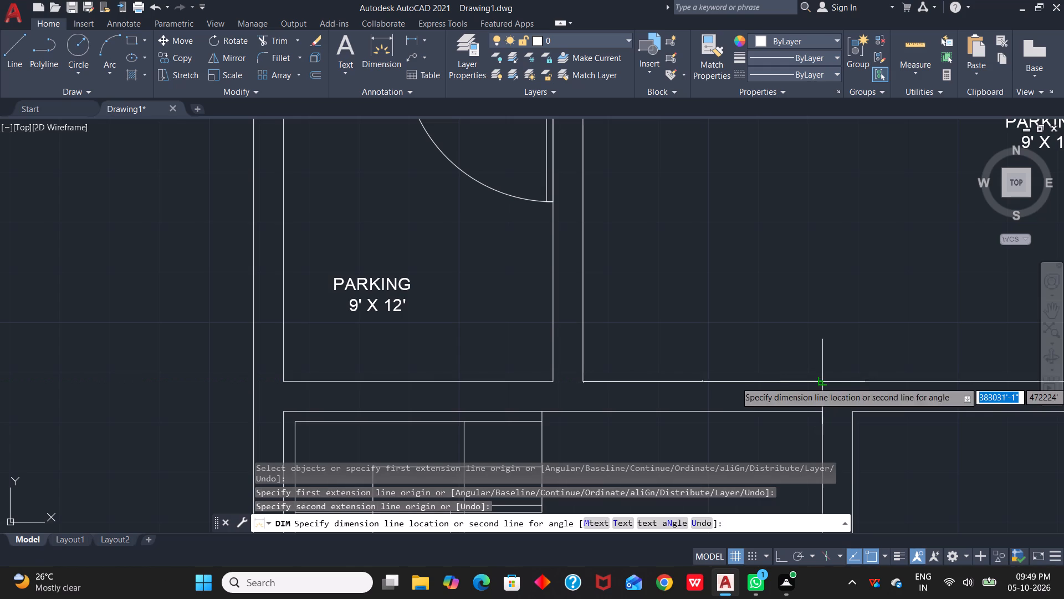
{"action": "scroll", "coordinate": [817, 321], "scroll_direction": "up", "scroll_amount": 5}
{"action": "middle_click_drag", "start_coordinate": [804, 329], "coordinate": [1020, 337]}
{"action": "scroll", "coordinate": [1005, 339], "scroll_direction": "down", "scroll_amount": 1}
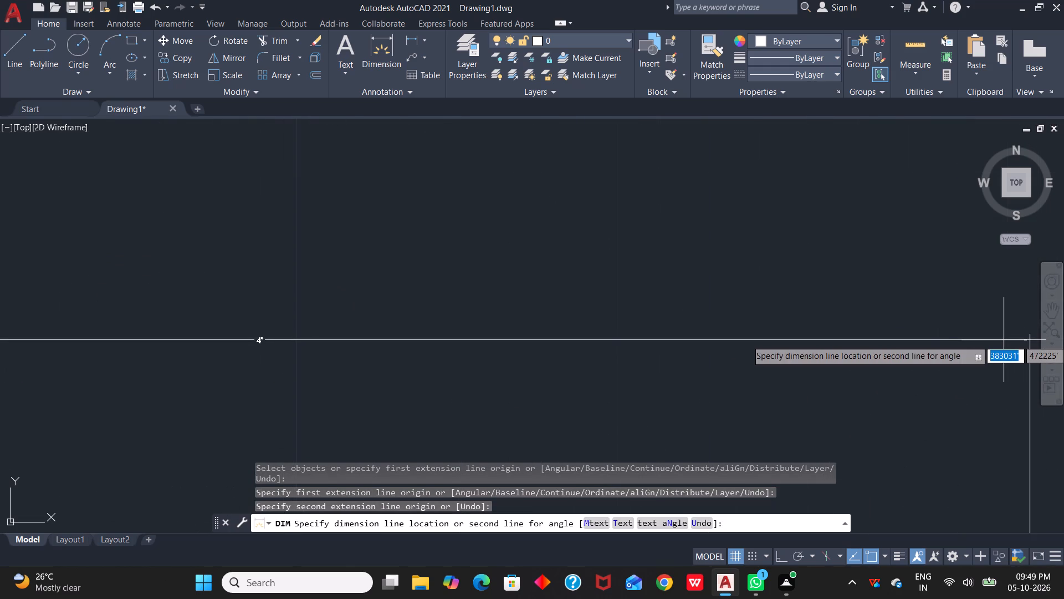
{"action": "key", "text": "Escape"}
{"action": "scroll", "coordinate": [879, 352], "scroll_direction": "down", "scroll_amount": 4}
{"action": "middle_click_drag", "start_coordinate": [855, 355], "coordinate": [858, 309]}
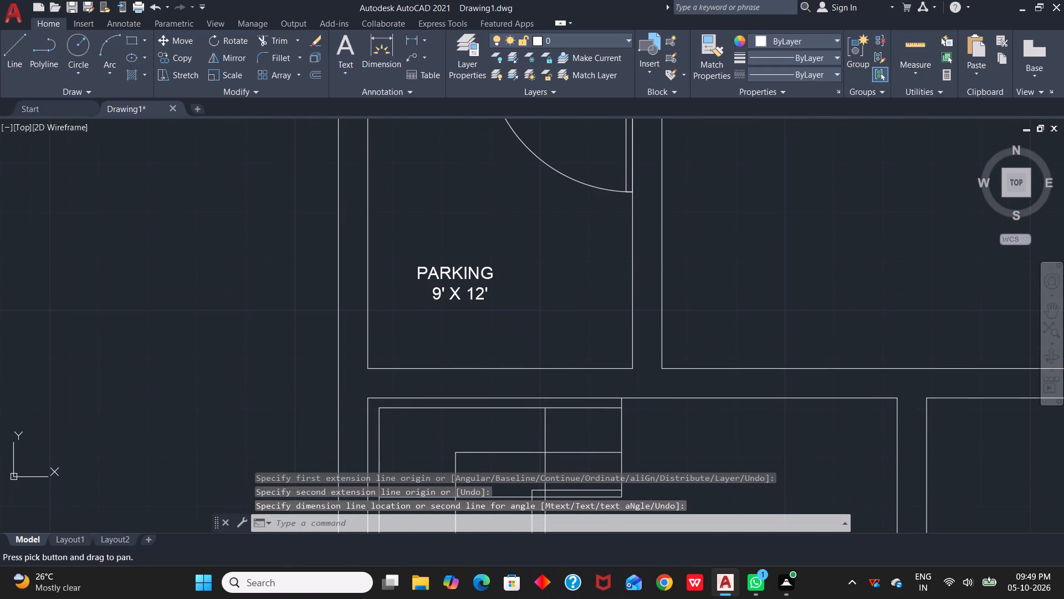
{"action": "key", "text": "Escape"}
{"action": "key", "text": "Escape"}
{"action": "key", "text": "Escape"}
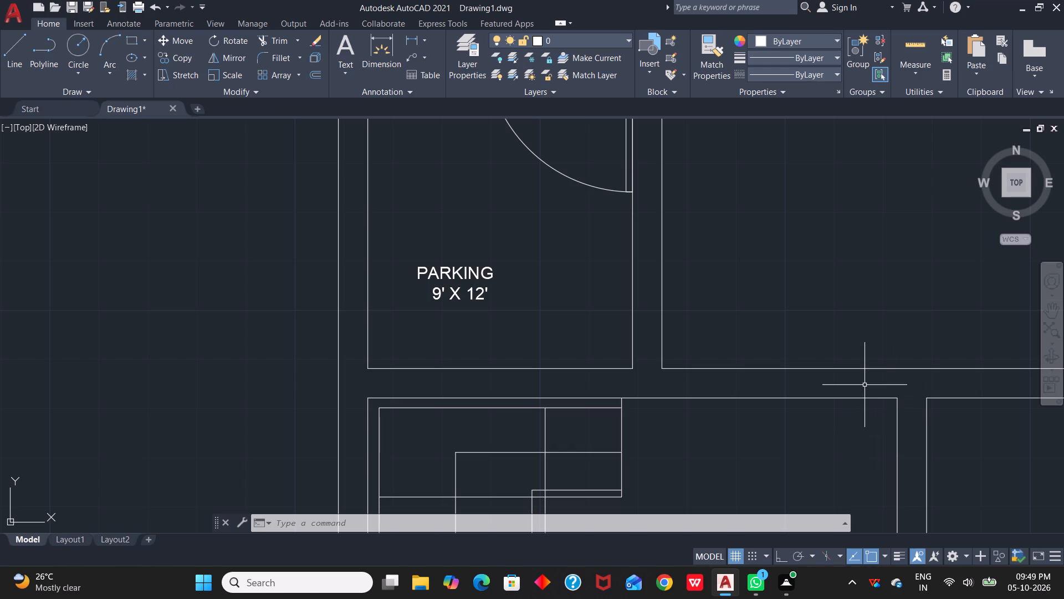
With Ortho on, draw a 6" line across the central room's south wall at the lower partition's west face.
{"action": "scroll", "coordinate": [821, 341], "scroll_direction": "down", "scroll_amount": 1}
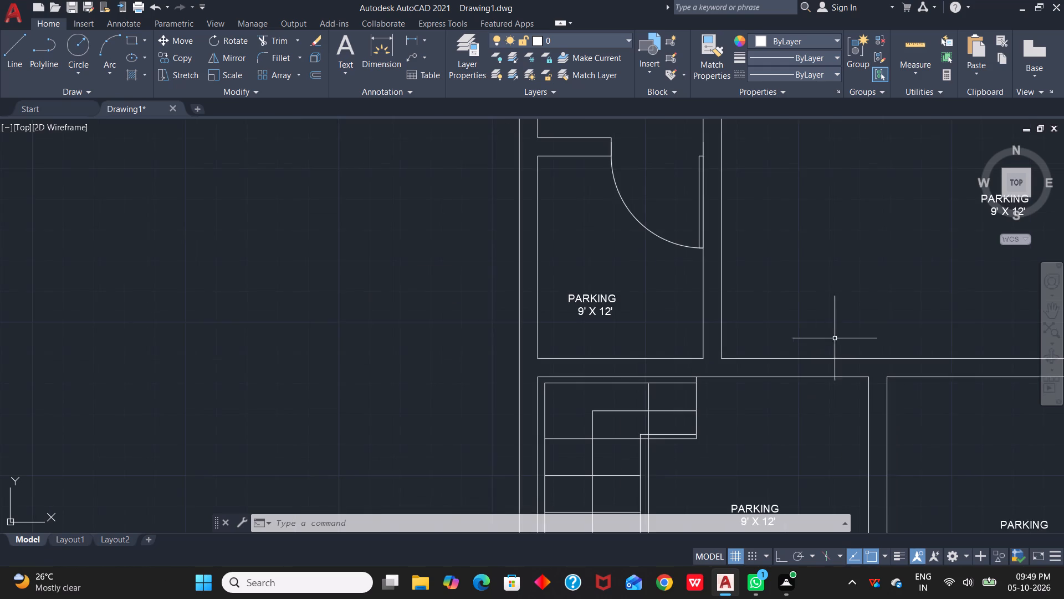
{"action": "middle_click_drag", "start_coordinate": [847, 334], "coordinate": [740, 404]}
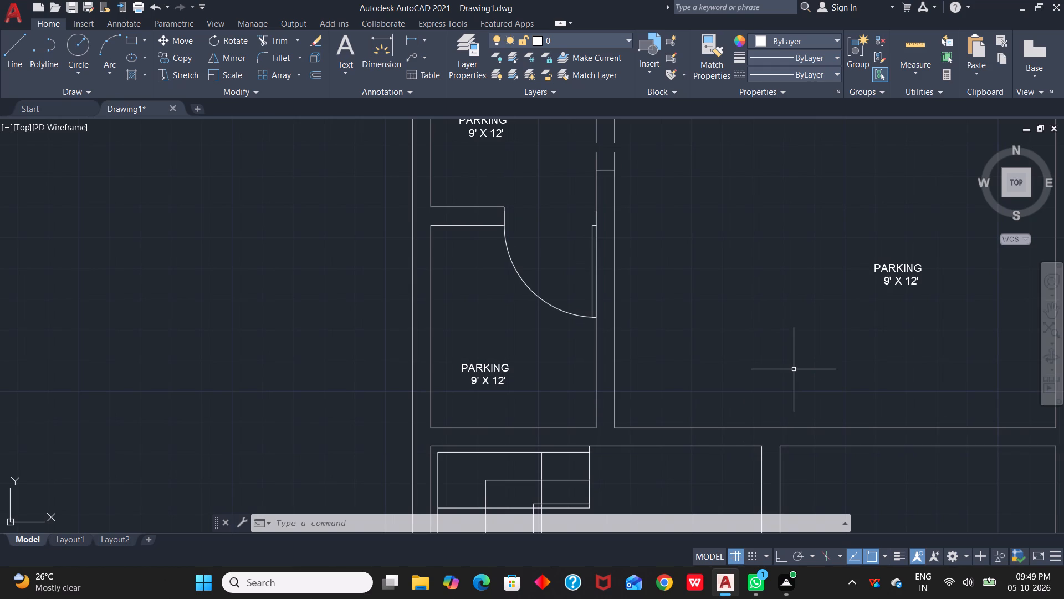
{"action": "scroll", "coordinate": [794, 357], "scroll_direction": "down", "scroll_amount": 1}
{"action": "middle_click_drag", "start_coordinate": [948, 328], "coordinate": [905, 395]}
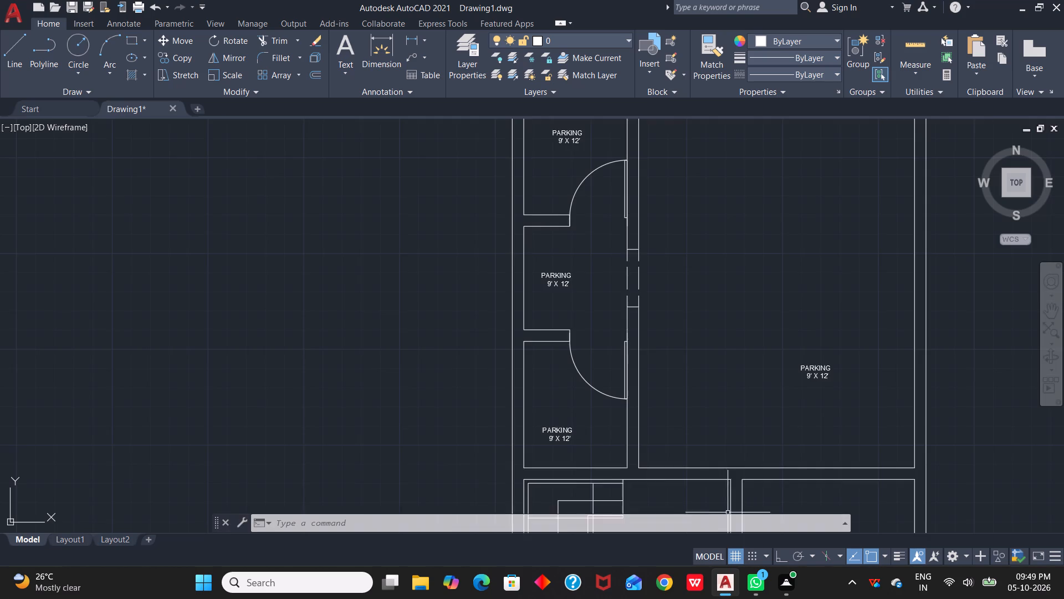
{"action": "scroll", "coordinate": [733, 512], "scroll_direction": "up", "scroll_amount": 2}
{"action": "type", "text": "L"}
{"action": "key", "text": "space"}
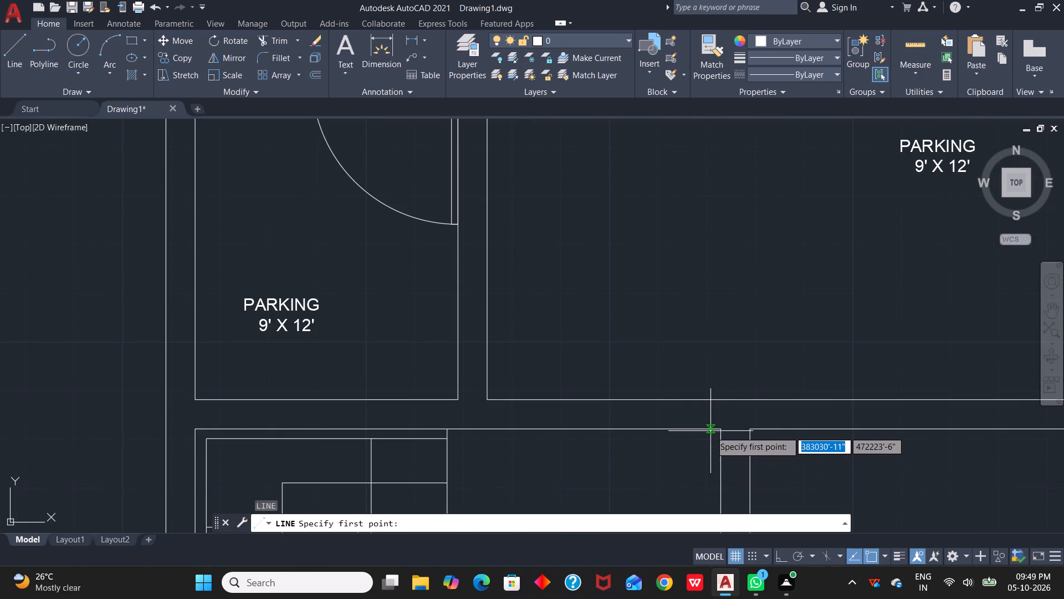
{"action": "left_click", "coordinate": [718, 428]}
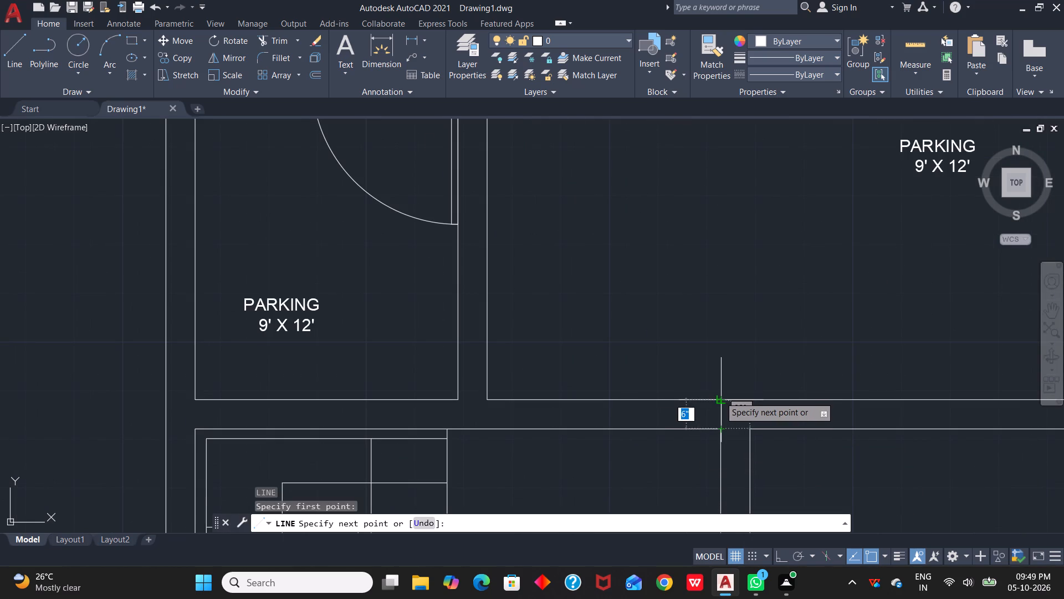
{"action": "scroll", "coordinate": [720, 397], "scroll_direction": "up", "scroll_amount": 3}
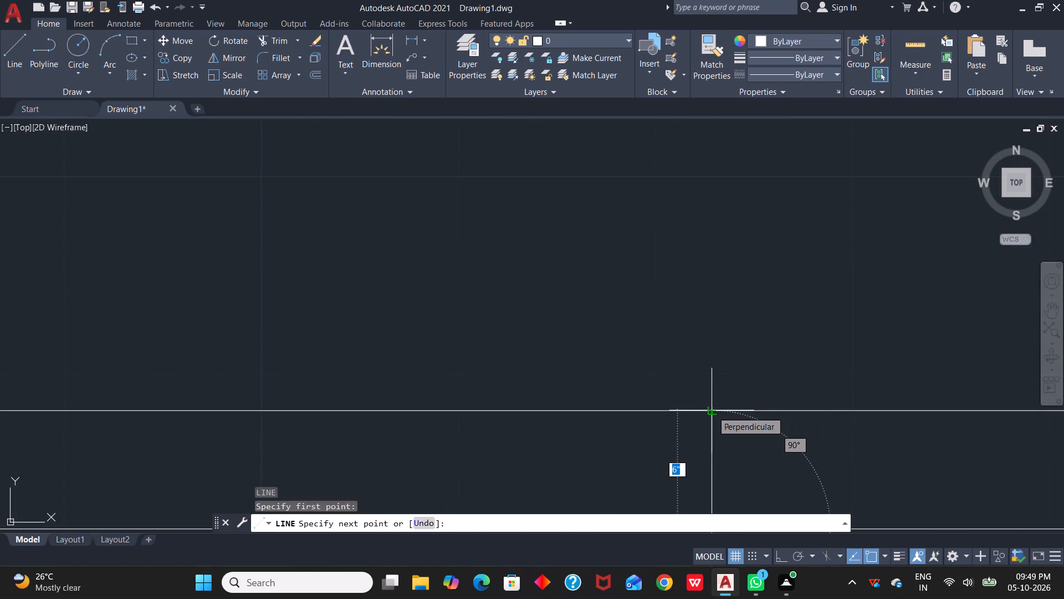
{"action": "key", "text": "F8"}
{"action": "left_click", "coordinate": [712, 412]}
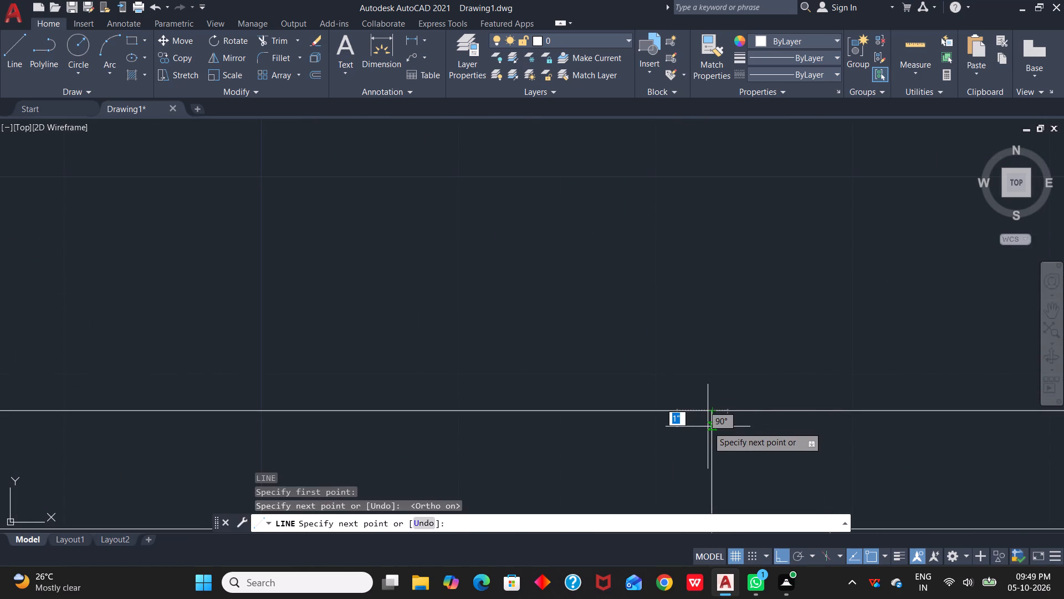
{"action": "key", "text": "Escape"}
Draw a line straight across the same wall's thickness from the central room's southwest corner.
{"action": "scroll", "coordinate": [536, 429], "scroll_direction": "down", "scroll_amount": 2}
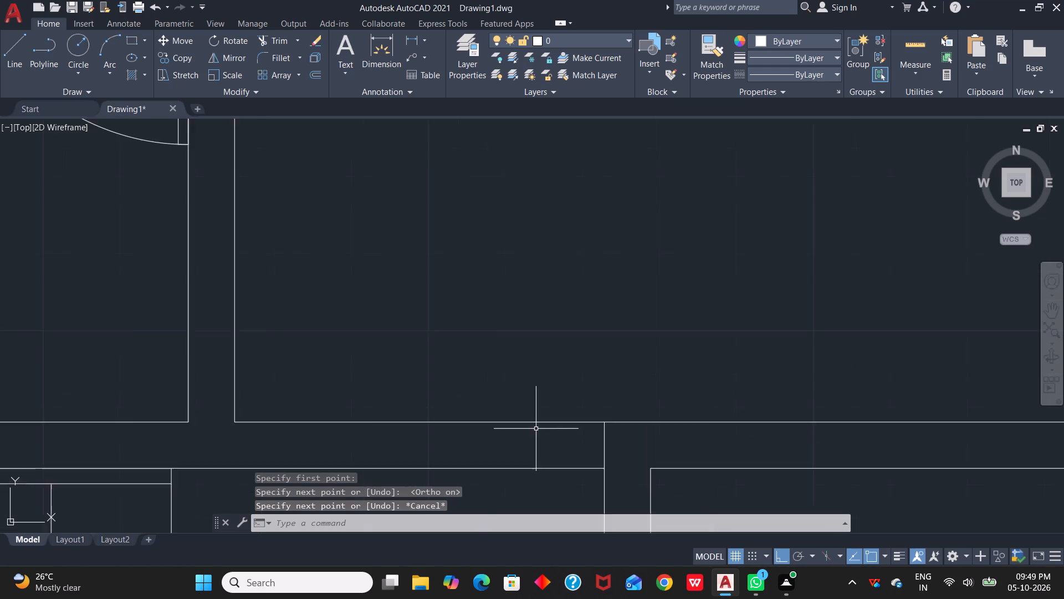
{"action": "scroll", "coordinate": [536, 429], "scroll_direction": "down", "scroll_amount": 1}
{"action": "middle_click_drag", "start_coordinate": [520, 433], "coordinate": [787, 422]}
{"action": "scroll", "coordinate": [602, 435], "scroll_direction": "up", "scroll_amount": 3}
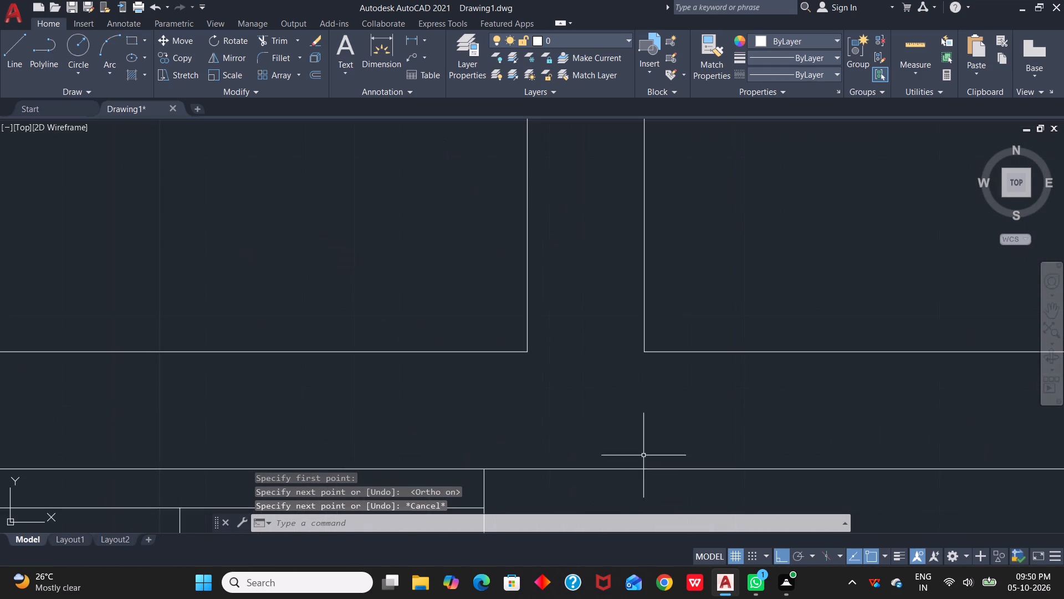
{"action": "type", "text": "L"}
{"action": "key", "text": "space"}
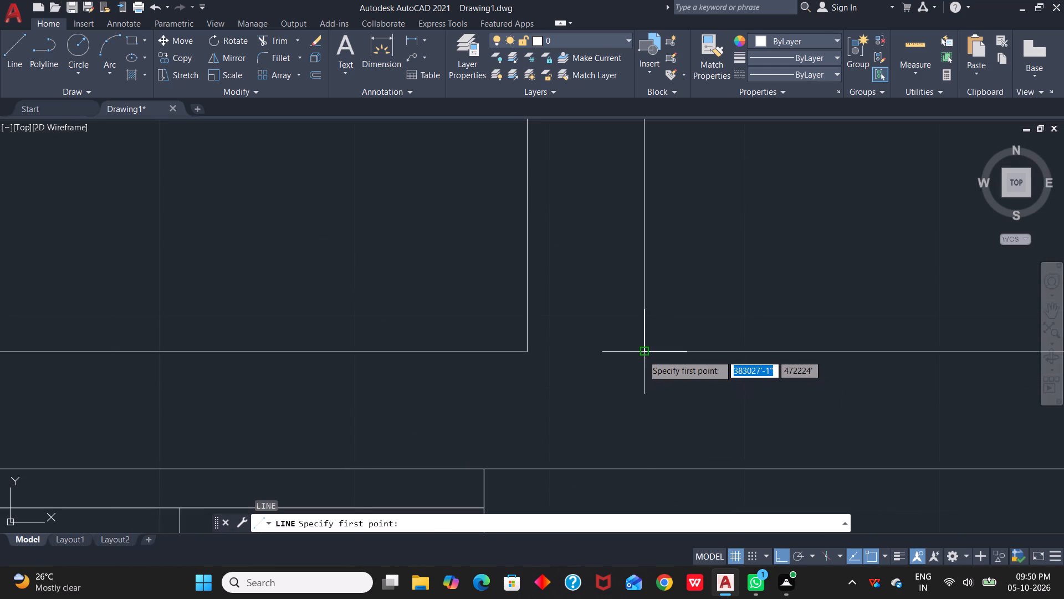
{"action": "left_click", "coordinate": [643, 355]}
{"action": "left_click", "coordinate": [647, 469]}
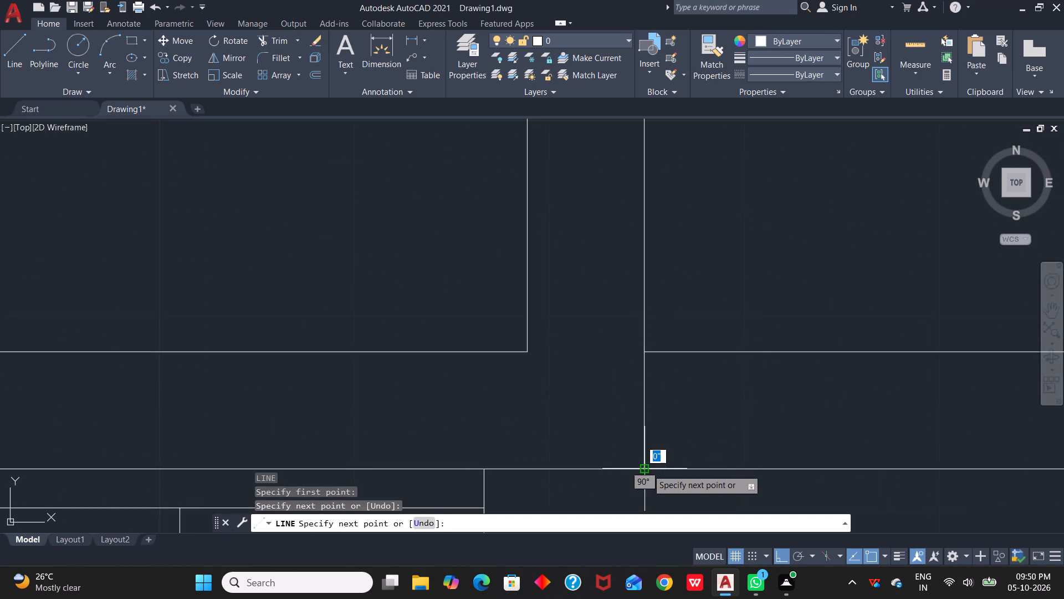
{"action": "key", "text": "Escape"}
Offset both cross-wall lines 3" toward each other to mark the opening's edges above the staircase room.
{"action": "scroll", "coordinate": [676, 441], "scroll_direction": "down", "scroll_amount": 1}
{"action": "type", "text": "O"}
{"action": "key", "text": "space"}
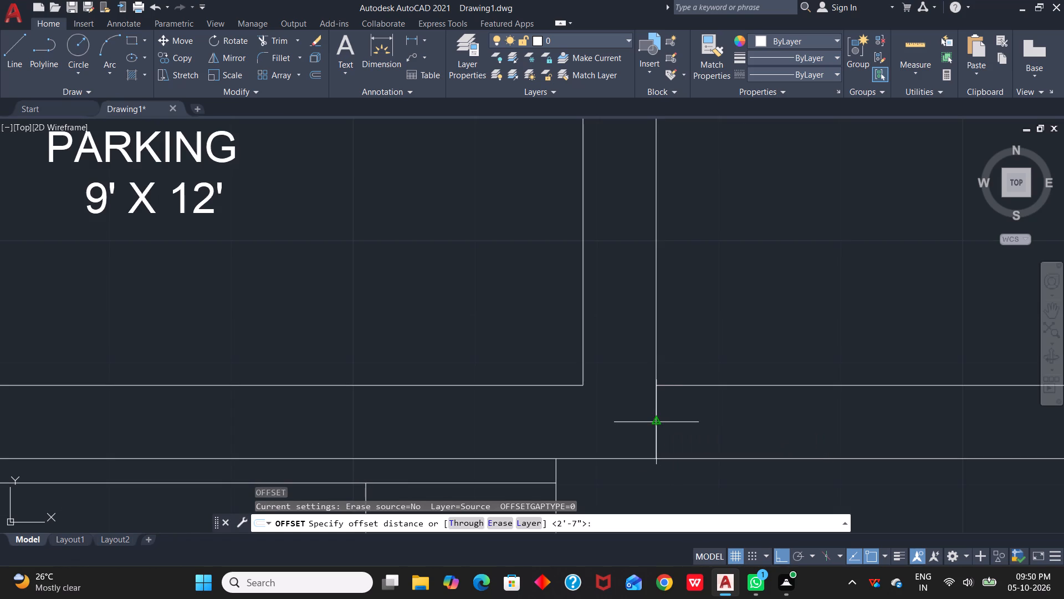
{"action": "type", "text": "3\""}
{"action": "key", "text": "space"}
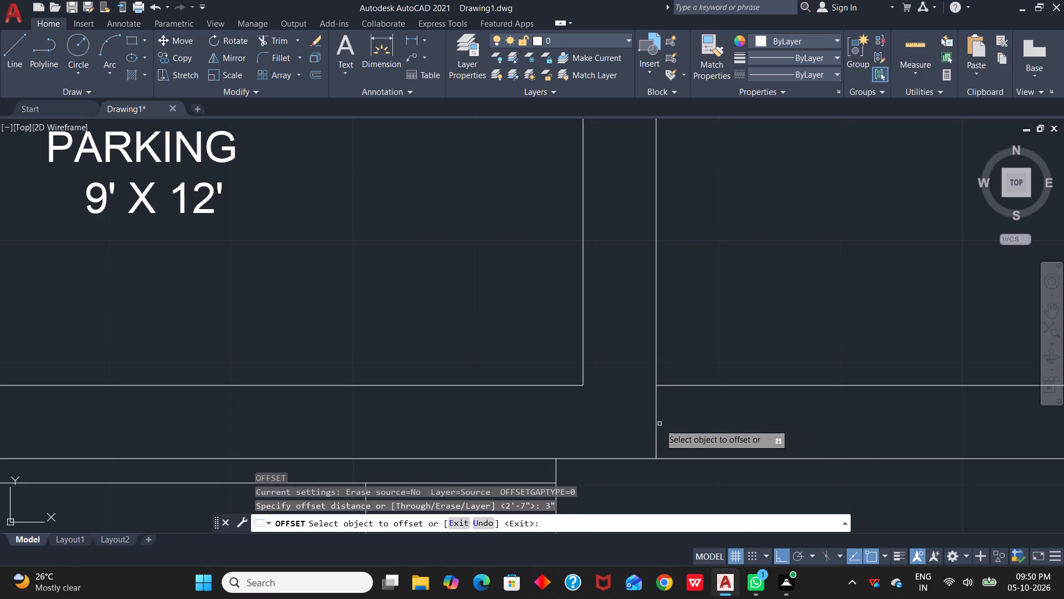
{"action": "left_click", "coordinate": [657, 426]}
{"action": "left_click", "coordinate": [714, 432]}
{"action": "scroll", "coordinate": [817, 420], "scroll_direction": "down", "scroll_amount": 1}
{"action": "scroll", "coordinate": [922, 419], "scroll_direction": "down", "scroll_amount": 1}
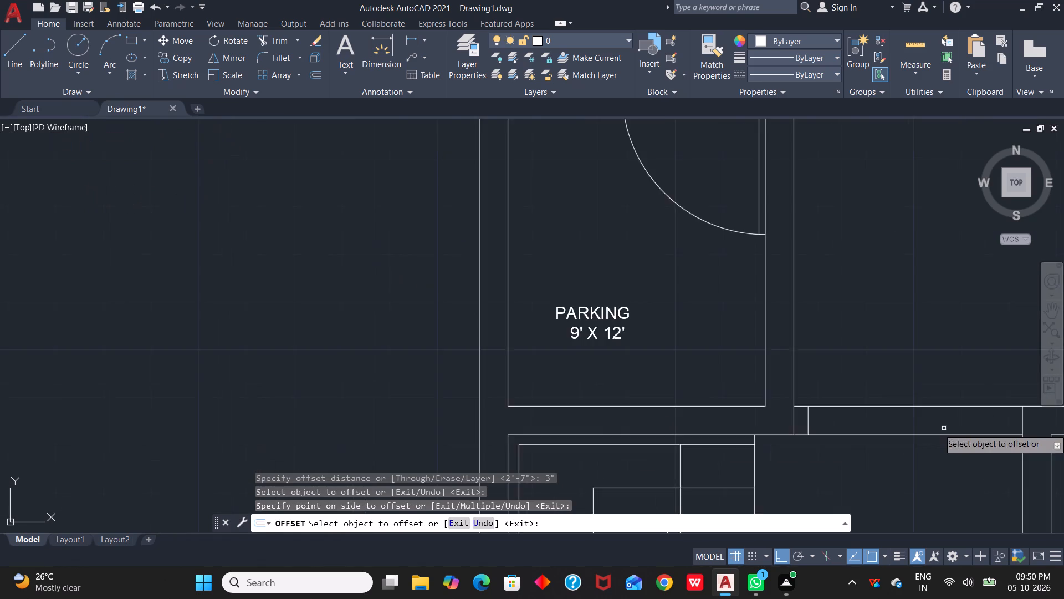
{"action": "middle_click_drag", "start_coordinate": [909, 435], "coordinate": [847, 436]}
{"action": "left_click", "coordinate": [960, 421]}
{"action": "left_click", "coordinate": [923, 422]}
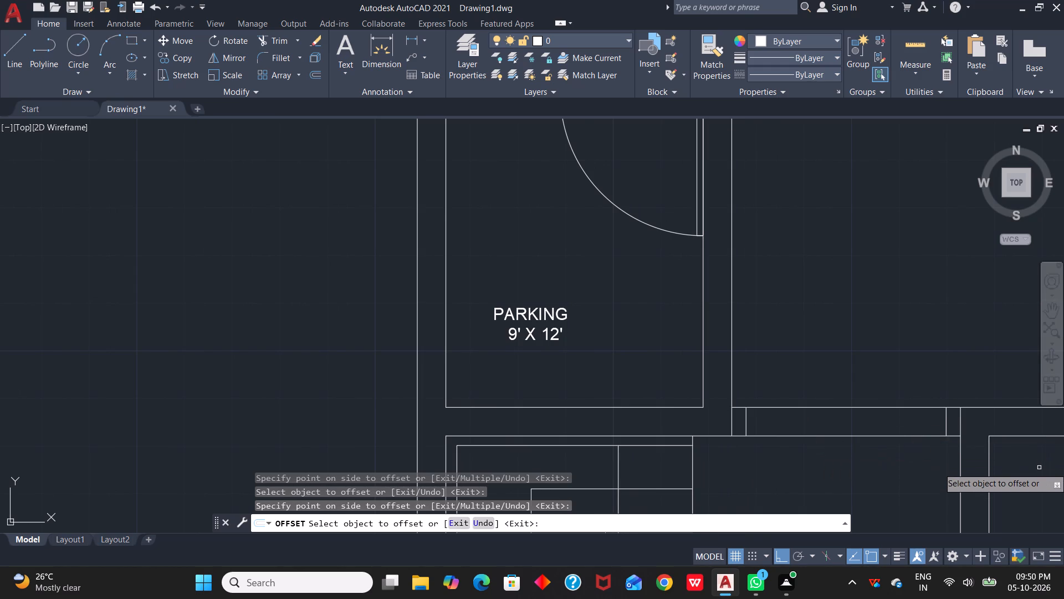
Offset the cross-wall line at the partition 8" east, and offset that new line 3' further east.
{"action": "middle_click_drag", "start_coordinate": [1036, 468], "coordinate": [862, 475]}
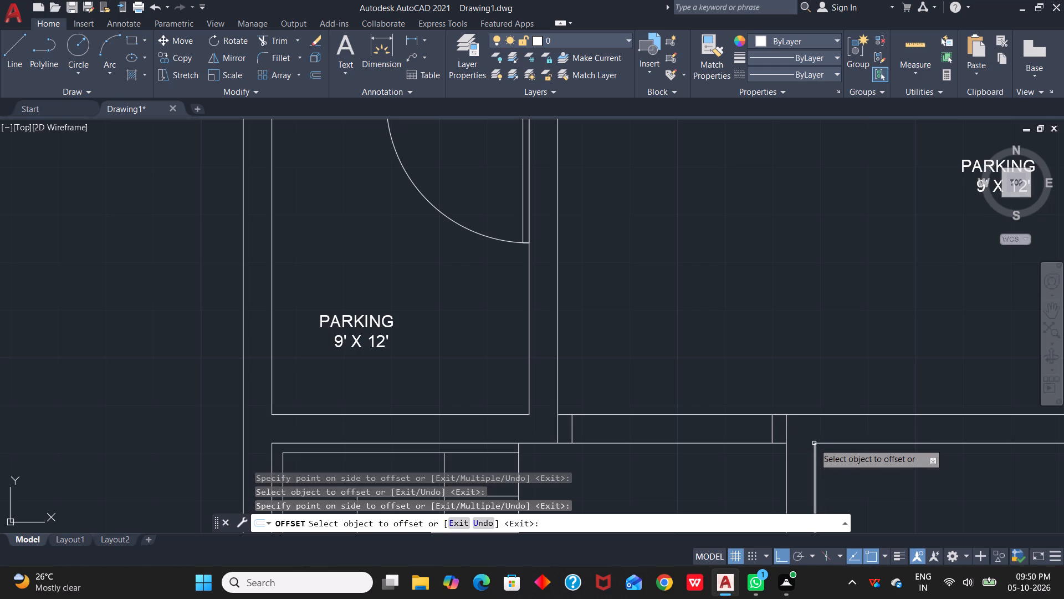
{"action": "left_click", "coordinate": [786, 431]}
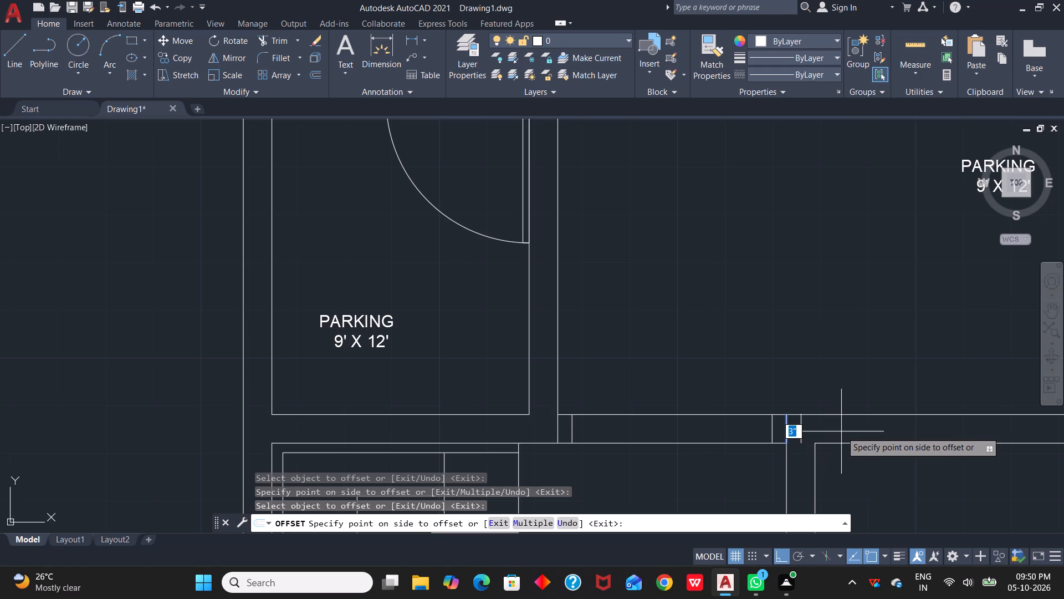
{"action": "key", "text": "8"}
{"action": "key", "text": "shift+quotedbl"}
{"action": "key", "text": "space"}
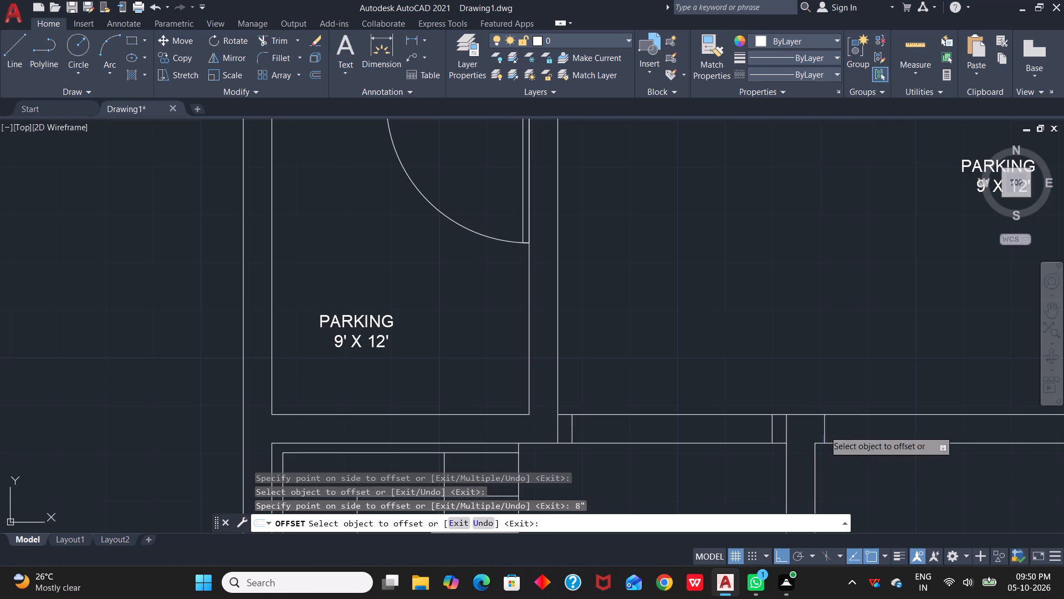
{"action": "left_click", "coordinate": [824, 430]}
{"action": "type", "text": "3'"}
{"action": "key", "text": "space"}
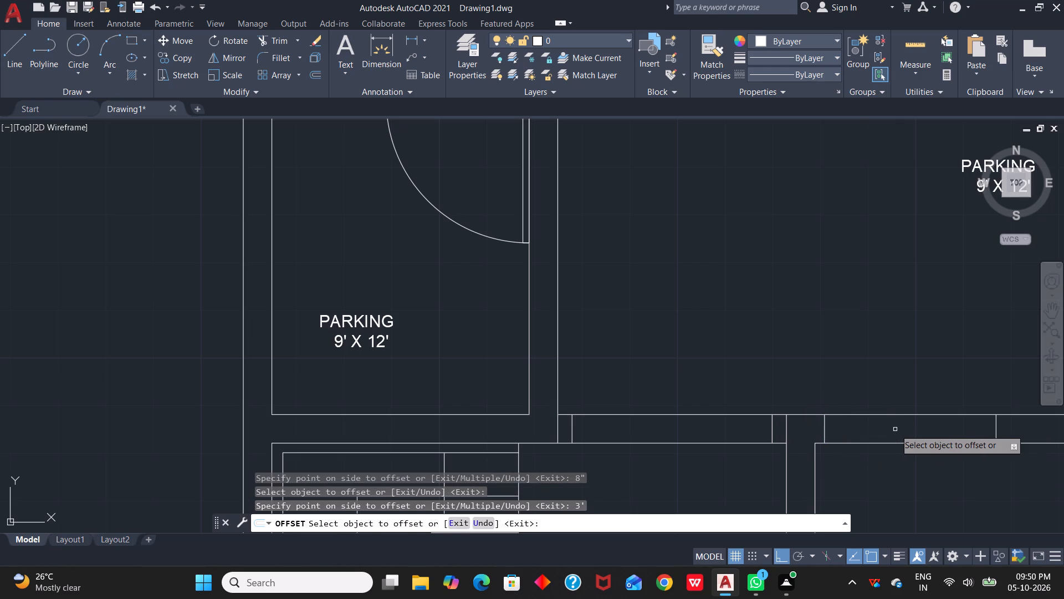
{"action": "scroll", "coordinate": [895, 429], "scroll_direction": "down", "scroll_amount": 1}
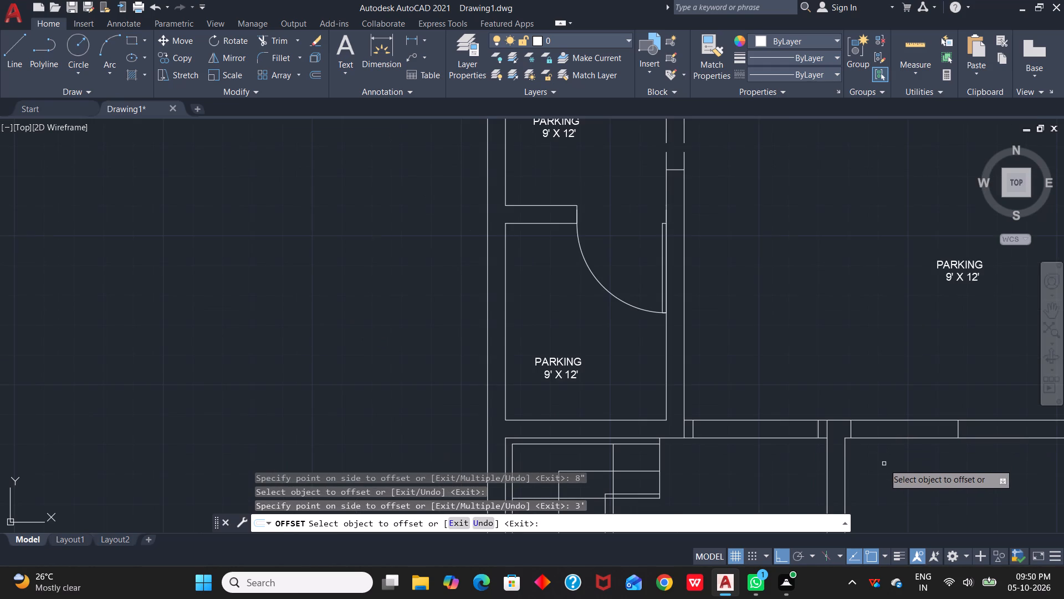
Trim the stray cross-wall line and both wall faces to clear the opening above the staircase room.
{"action": "type", "text": "TR"}
{"action": "key", "text": "space"}
{"action": "key", "text": "Escape"}
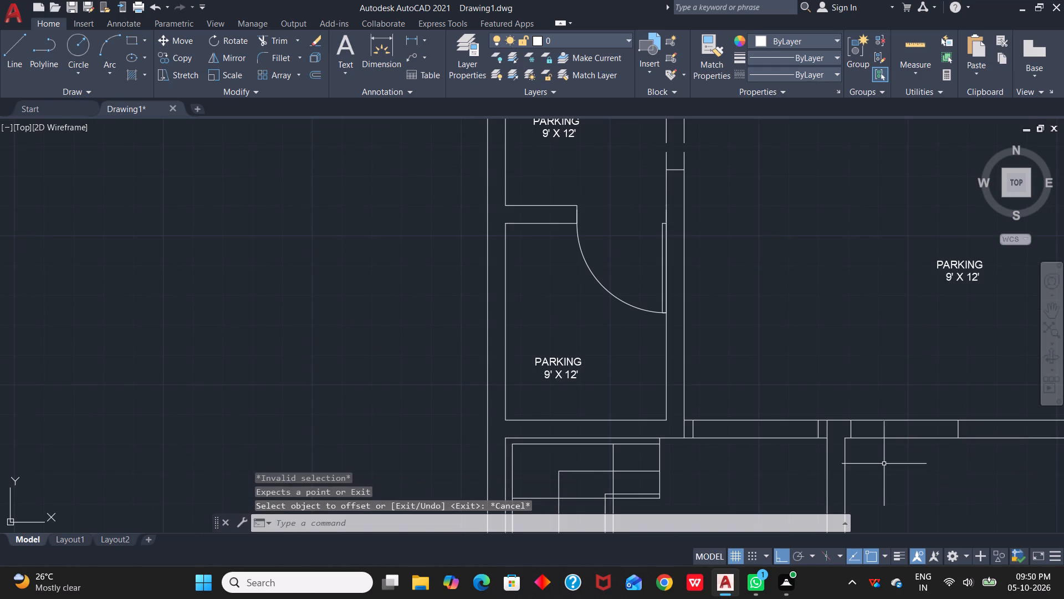
{"action": "key", "text": "Escape"}
{"action": "type", "text": "TR"}
{"action": "key", "text": "space"}
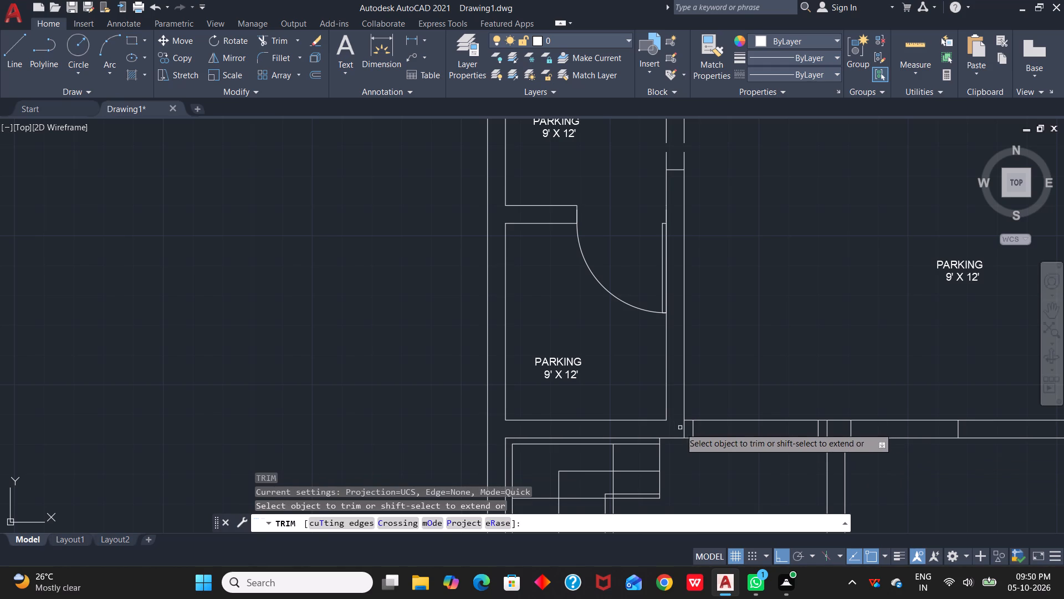
{"action": "left_click", "coordinate": [684, 428]}
{"action": "left_click_drag", "start_coordinate": [753, 401], "coordinate": [779, 480]}
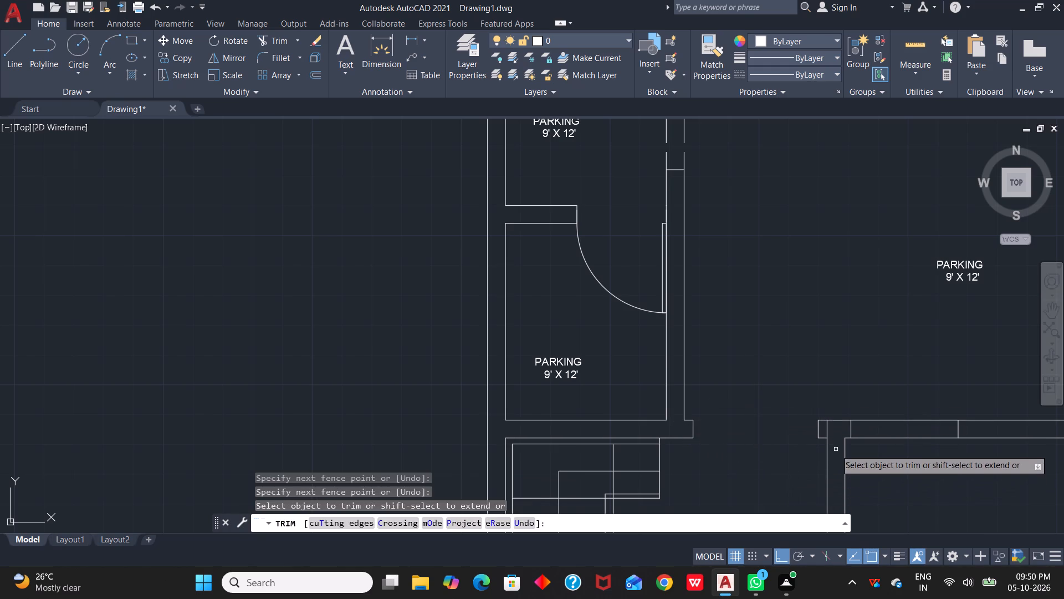
Trim the leftover partition cross-wall line and clear the 3' opening east of the partition in the central room's south wall.
{"action": "left_click", "coordinate": [827, 429]}
{"action": "left_click_drag", "start_coordinate": [910, 398], "coordinate": [909, 459]}
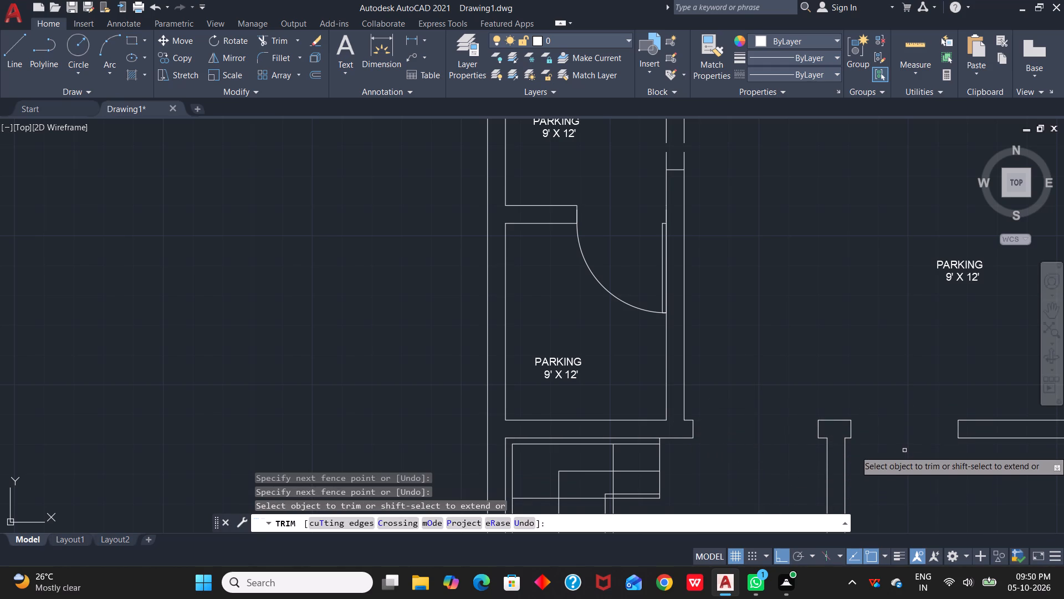
{"action": "scroll", "coordinate": [904, 444], "scroll_direction": "down", "scroll_amount": 2}
{"action": "middle_click_drag", "start_coordinate": [901, 457], "coordinate": [904, 435]}
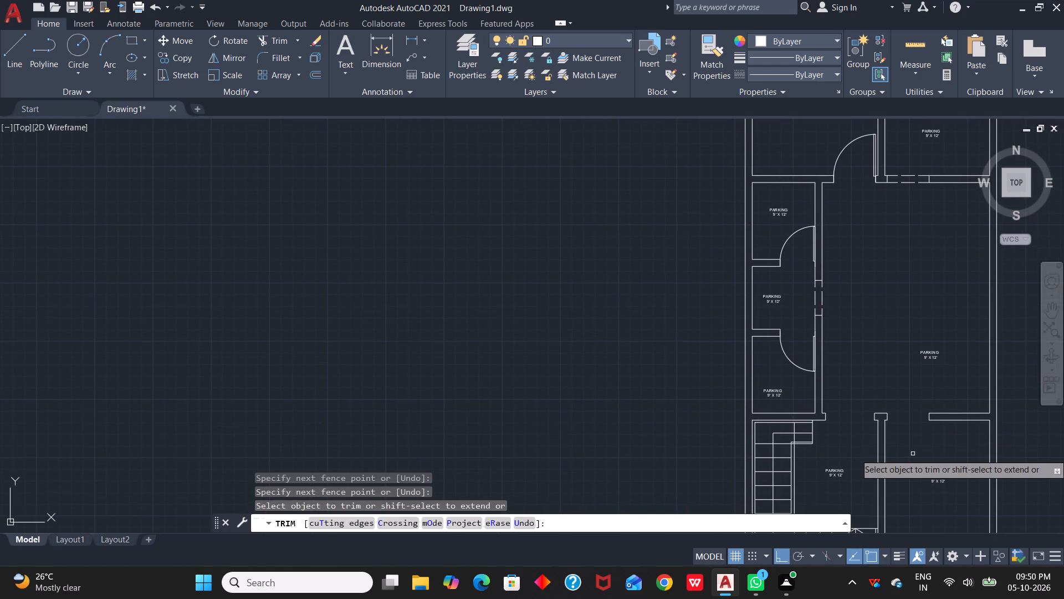
{"action": "key", "text": "Escape"}
{"action": "key", "text": "Escape"}
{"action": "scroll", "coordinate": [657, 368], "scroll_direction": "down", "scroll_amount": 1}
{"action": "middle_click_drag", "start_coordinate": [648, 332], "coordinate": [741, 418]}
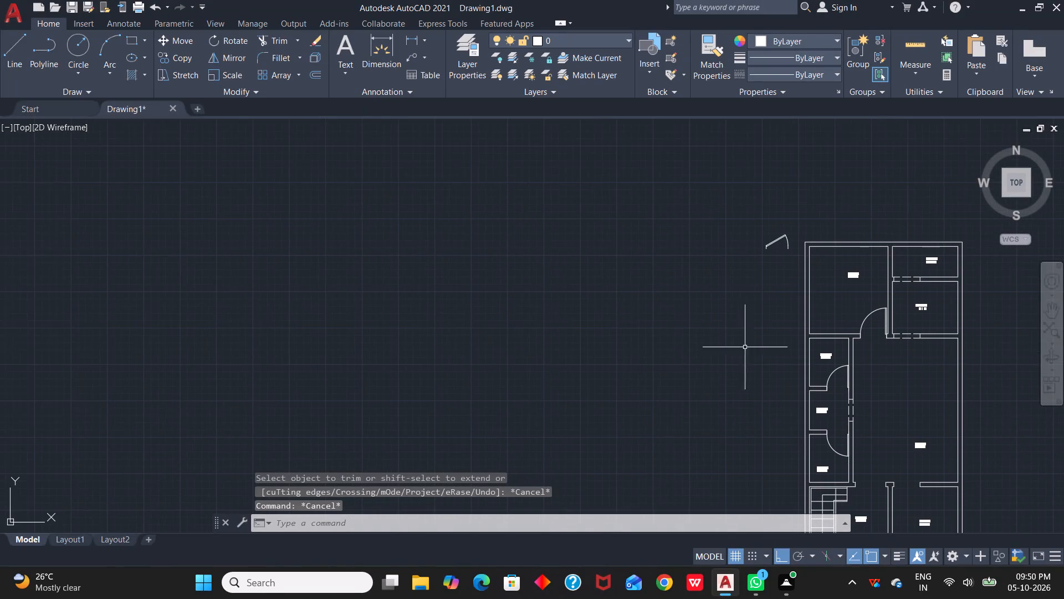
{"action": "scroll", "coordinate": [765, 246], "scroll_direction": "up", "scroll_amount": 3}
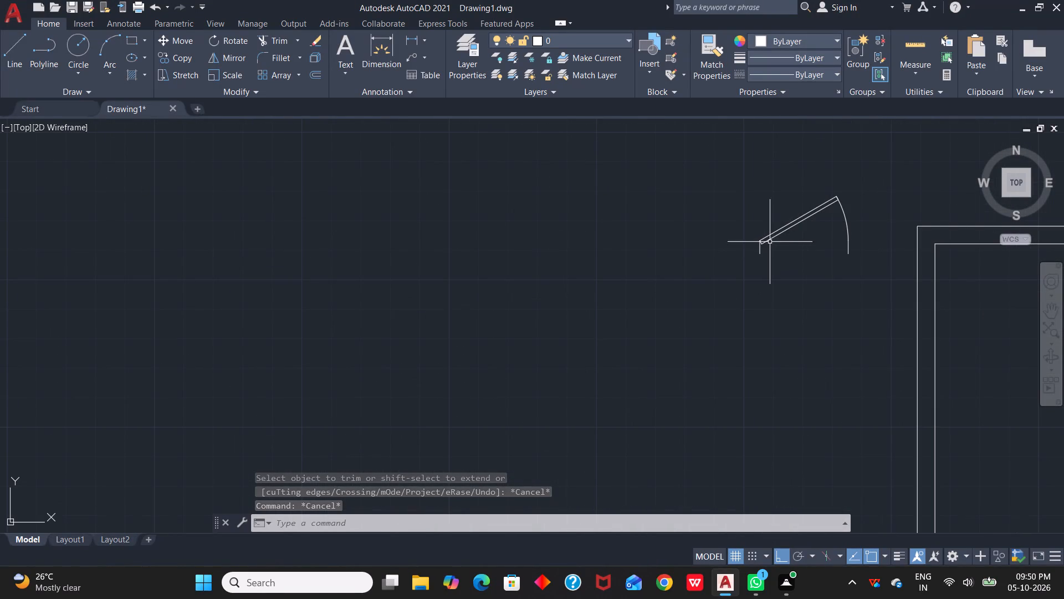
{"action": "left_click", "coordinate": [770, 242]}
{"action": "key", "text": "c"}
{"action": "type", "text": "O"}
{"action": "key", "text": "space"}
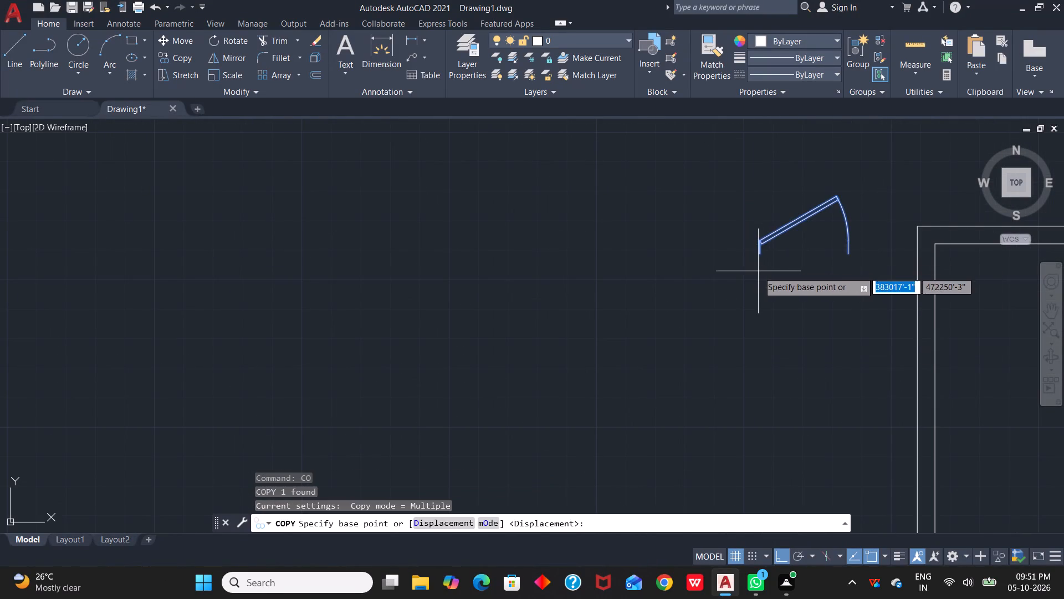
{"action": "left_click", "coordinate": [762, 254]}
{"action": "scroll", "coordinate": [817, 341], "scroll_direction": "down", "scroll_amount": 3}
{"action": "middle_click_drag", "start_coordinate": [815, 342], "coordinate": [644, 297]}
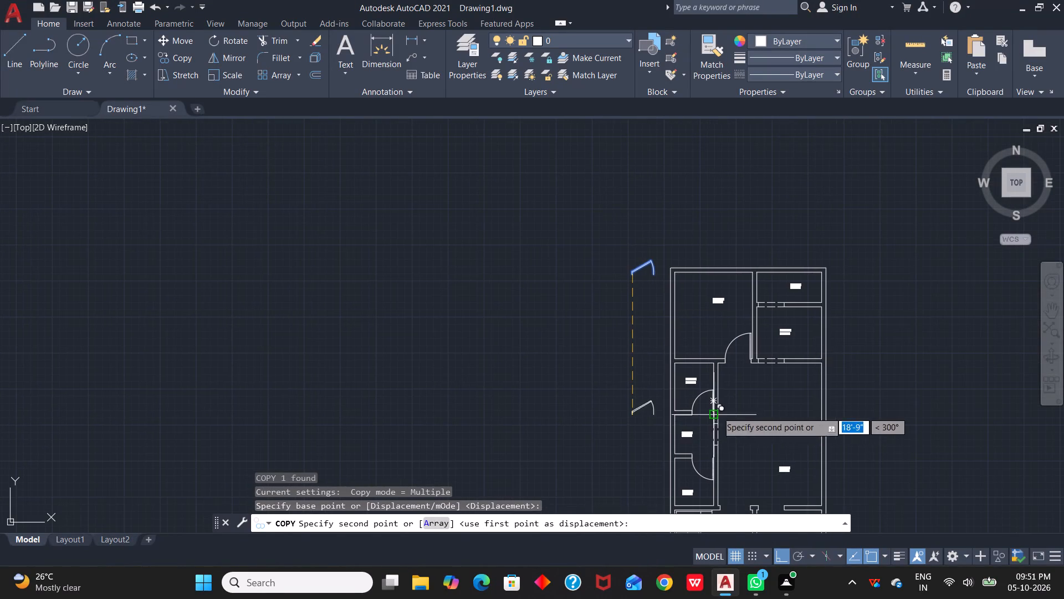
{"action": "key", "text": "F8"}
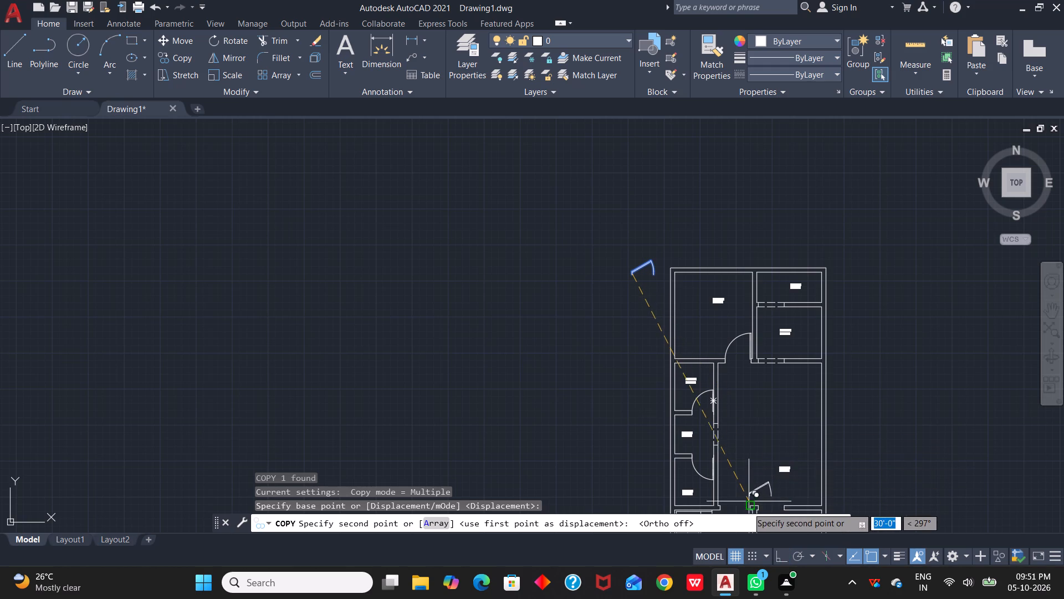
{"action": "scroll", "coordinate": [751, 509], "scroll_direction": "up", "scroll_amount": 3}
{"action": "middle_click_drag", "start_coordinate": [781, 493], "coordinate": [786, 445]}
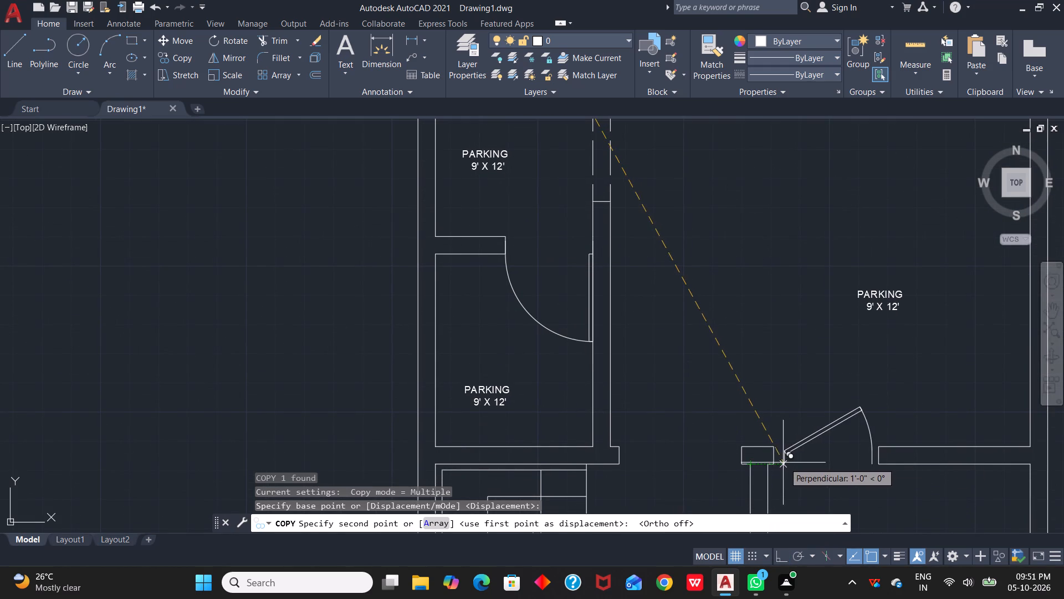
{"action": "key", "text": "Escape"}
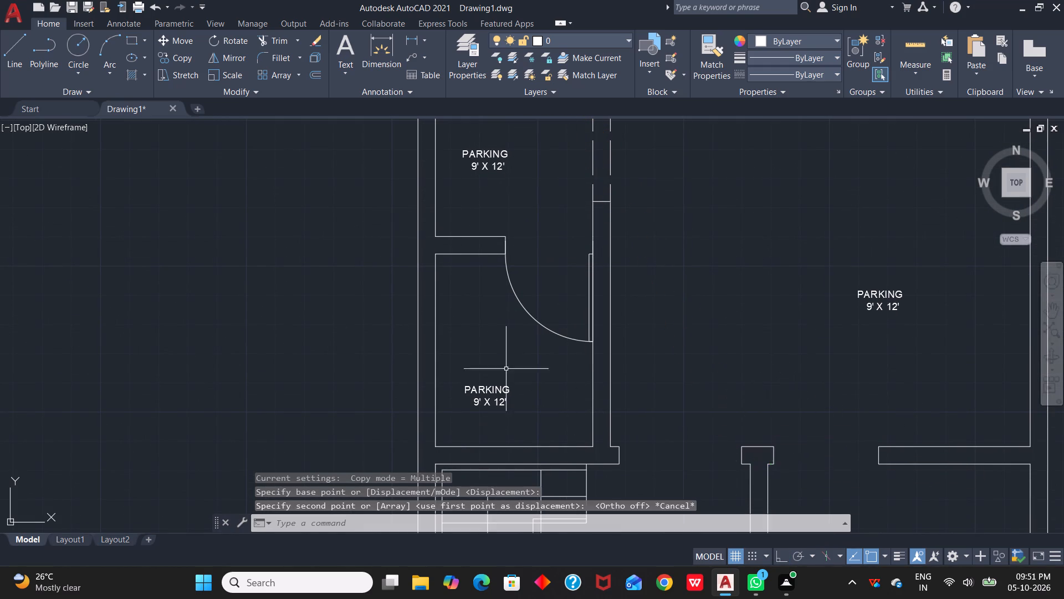
Move the loose angled door block further west, well clear of the floor plan.
{"action": "scroll", "coordinate": [403, 322], "scroll_direction": "down", "scroll_amount": 2}
{"action": "middle_click_drag", "start_coordinate": [357, 287], "coordinate": [735, 423]}
{"action": "middle_click_drag", "start_coordinate": [731, 209], "coordinate": [732, 322]}
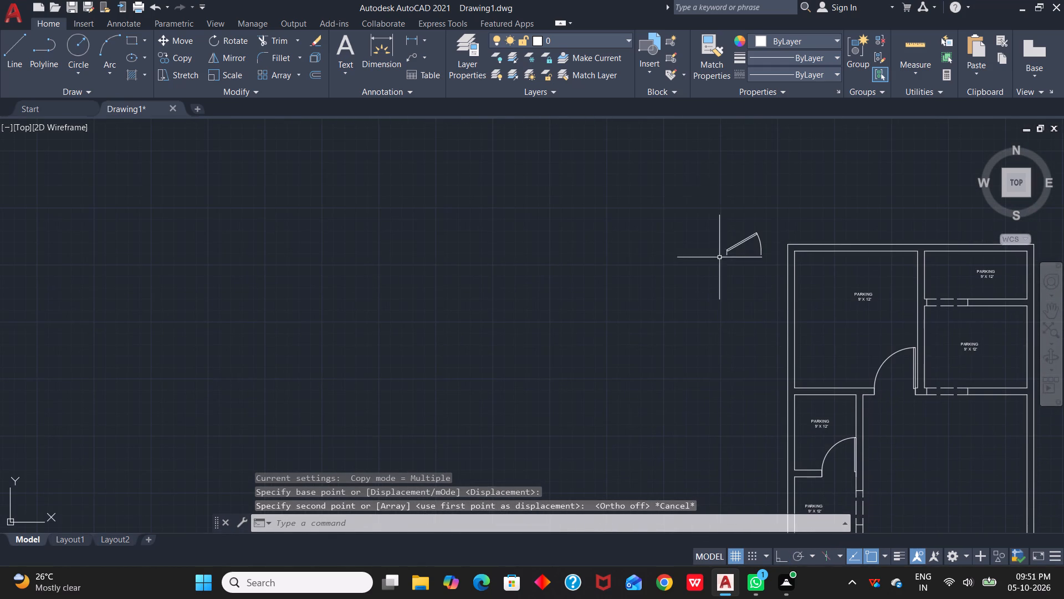
{"action": "left_click_drag", "start_coordinate": [693, 206], "coordinate": [720, 237]}
{"action": "left_click", "coordinate": [767, 277]}
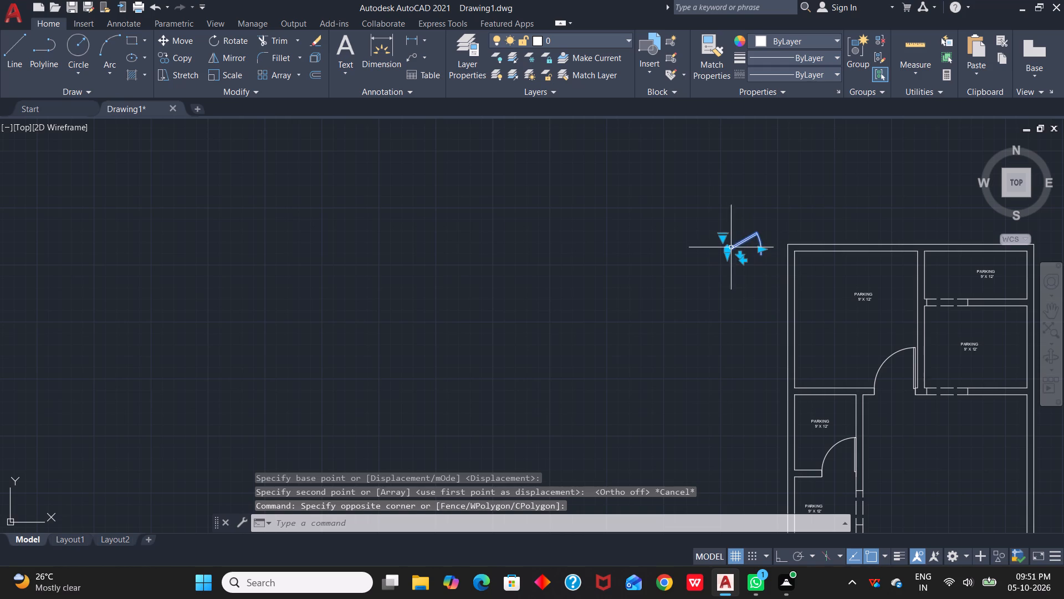
{"action": "scroll", "coordinate": [728, 259], "scroll_direction": "up", "scroll_amount": 3}
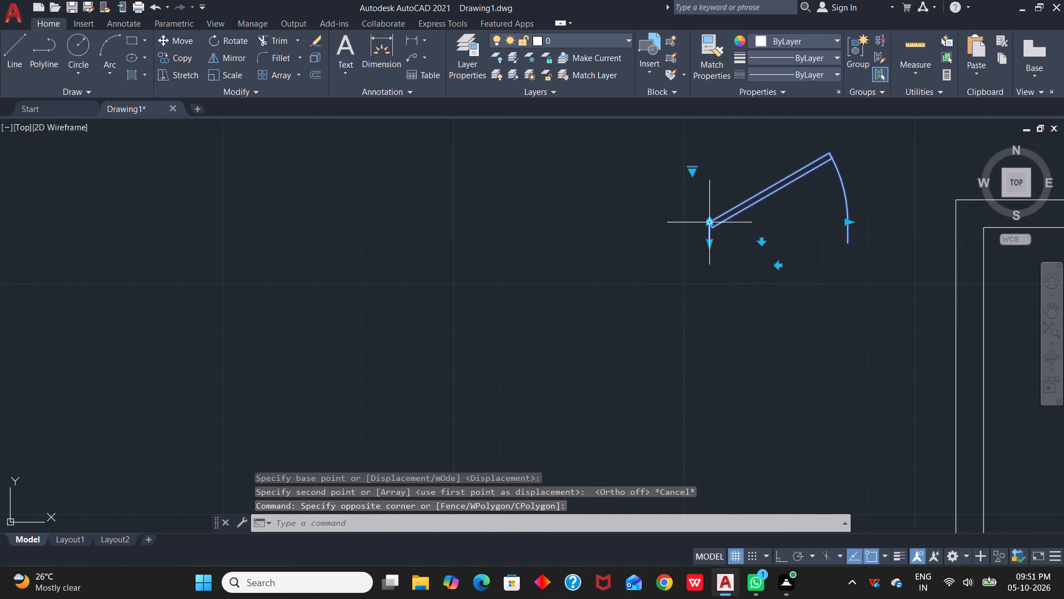
{"action": "left_click_drag", "start_coordinate": [710, 223], "coordinate": [218, 348]}
{"action": "left_click", "coordinate": [218, 348]}
Scale the loose door block by reference from its hinge-side base point, making its opening width 2'9".
{"action": "scroll", "coordinate": [229, 338], "scroll_direction": "down", "scroll_amount": 3}
{"action": "middle_click_drag", "start_coordinate": [359, 304], "coordinate": [364, 304]}
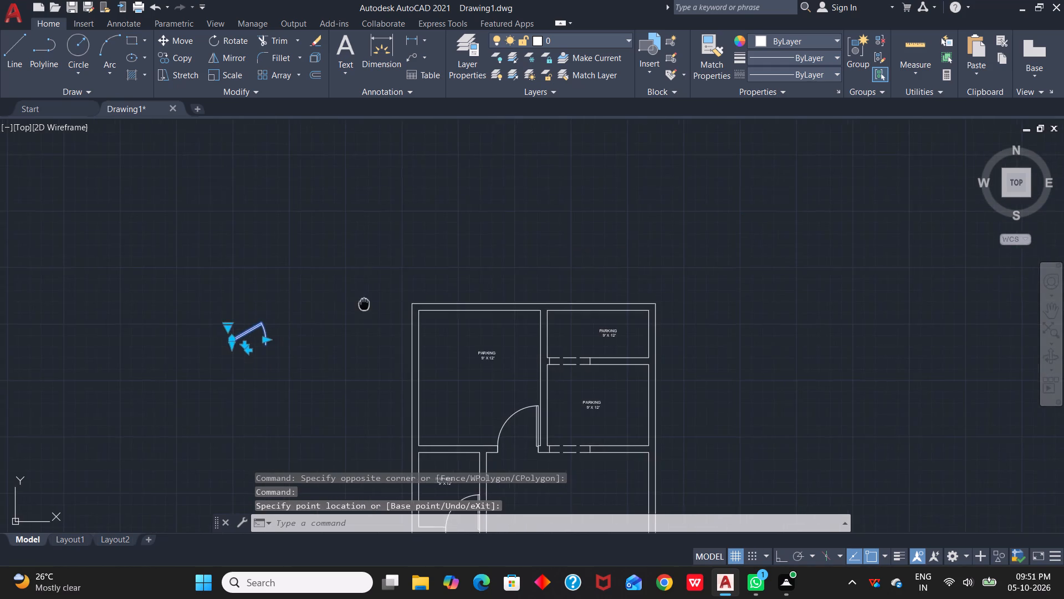
{"action": "middle_click_drag", "start_coordinate": [364, 304], "coordinate": [956, 330]}
{"action": "scroll", "coordinate": [853, 364], "scroll_direction": "up", "scroll_amount": 2}
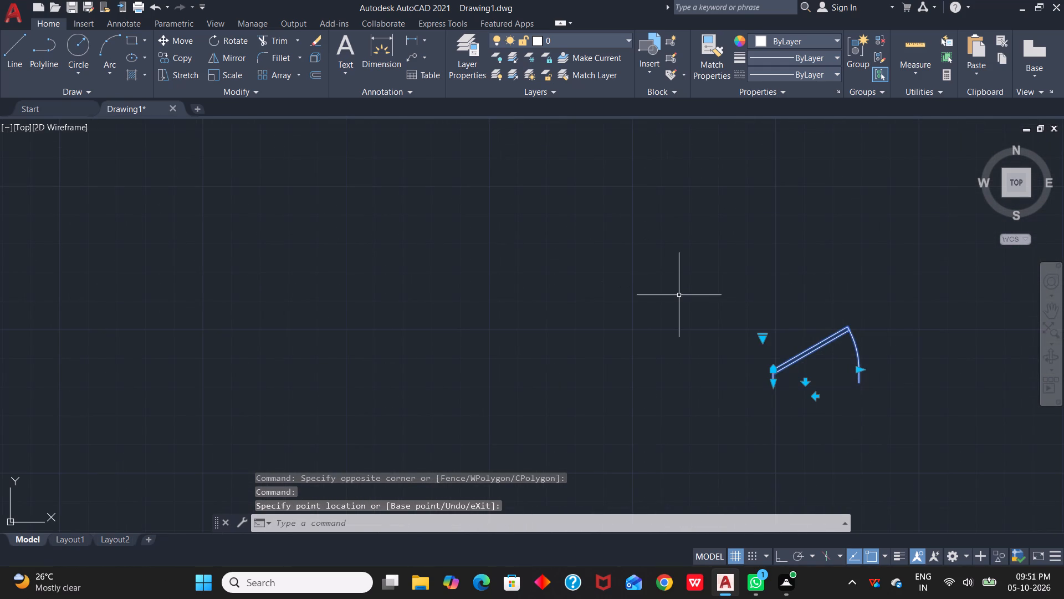
{"action": "left_click", "coordinate": [654, 258]}
{"action": "left_click", "coordinate": [906, 420]}
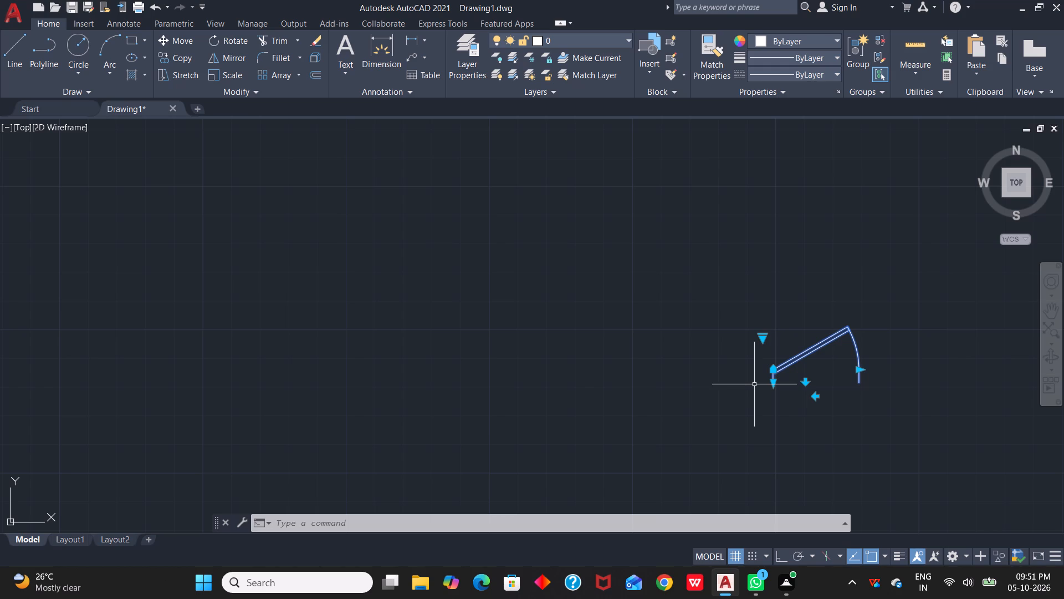
{"action": "type", "text": "SC"}
{"action": "key", "text": "space"}
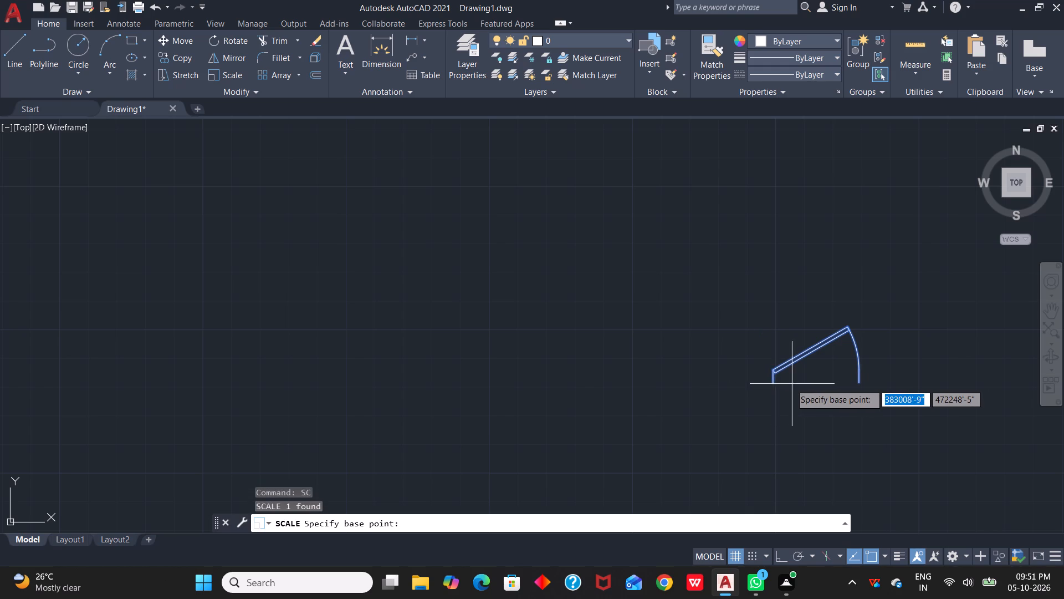
{"action": "left_click", "coordinate": [775, 381]}
{"action": "type", "text": "R"}
{"action": "key", "text": "space"}
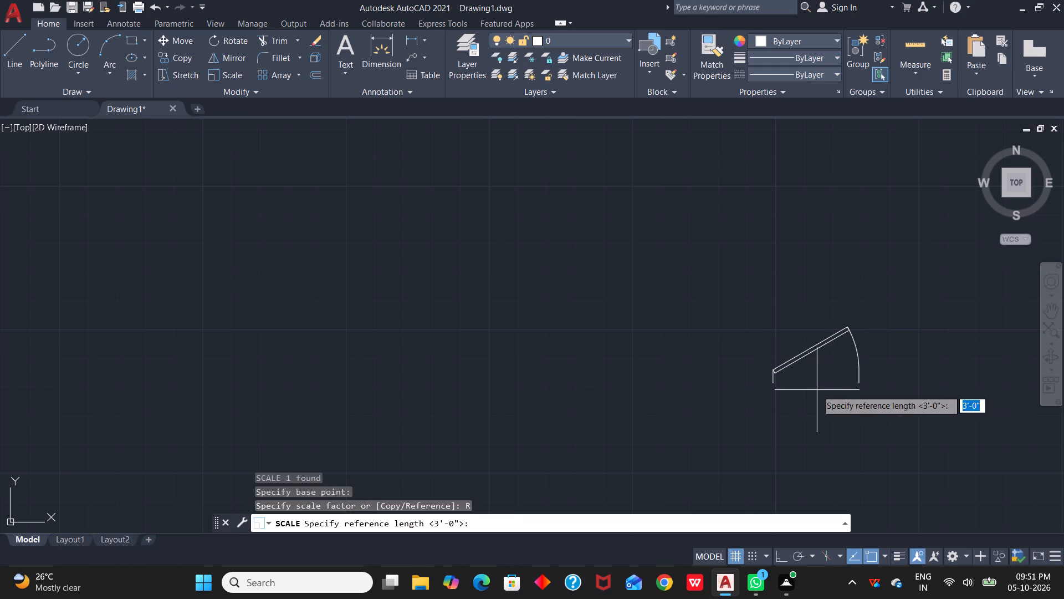
{"action": "left_click", "coordinate": [778, 383]}
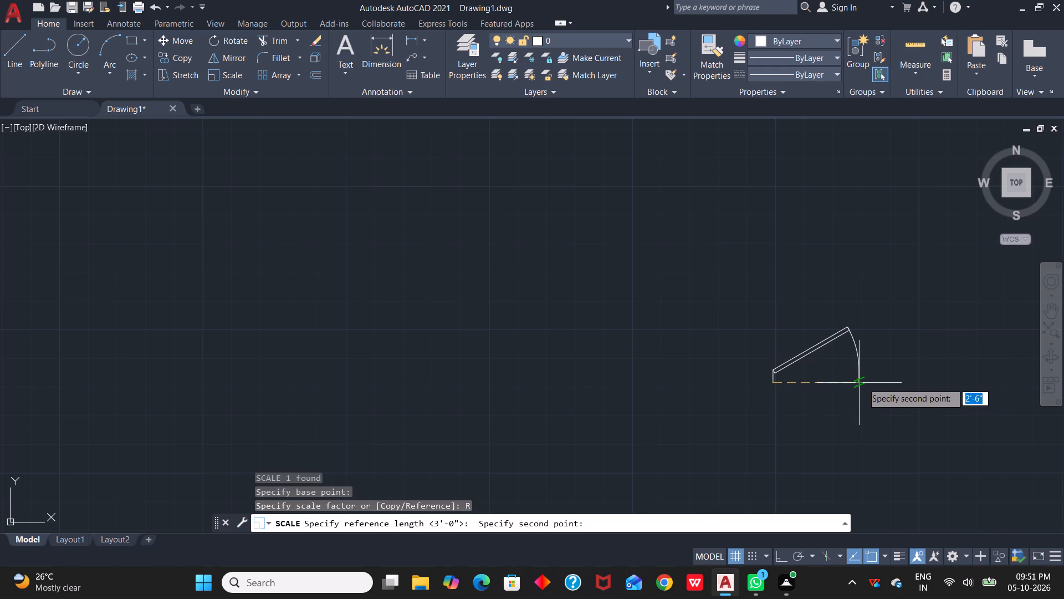
{"action": "scroll", "coordinate": [862, 383], "scroll_direction": "up", "scroll_amount": 4}
{"action": "left_click", "coordinate": [817, 383]}
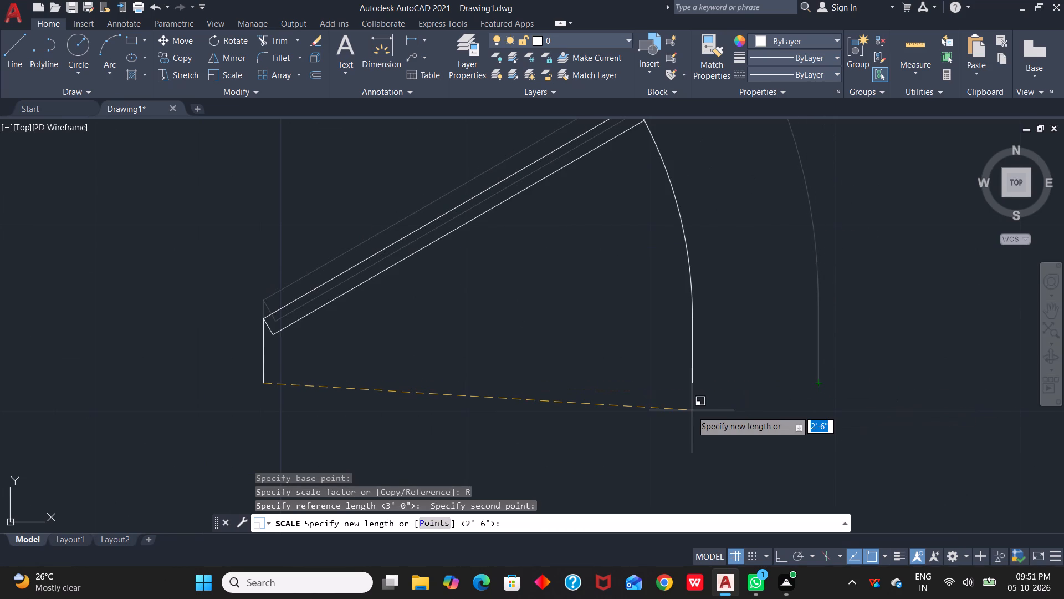
{"action": "key", "text": "2"}
{"action": "key", "text": "apostrophe"}
{"action": "type", "text": "9\""}
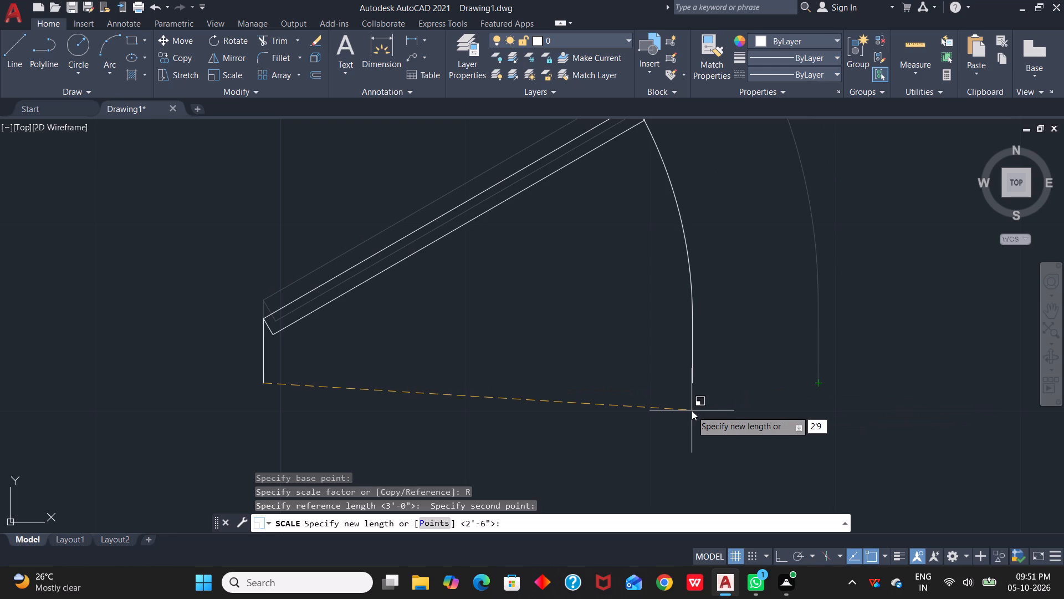
{"action": "key", "text": "space"}
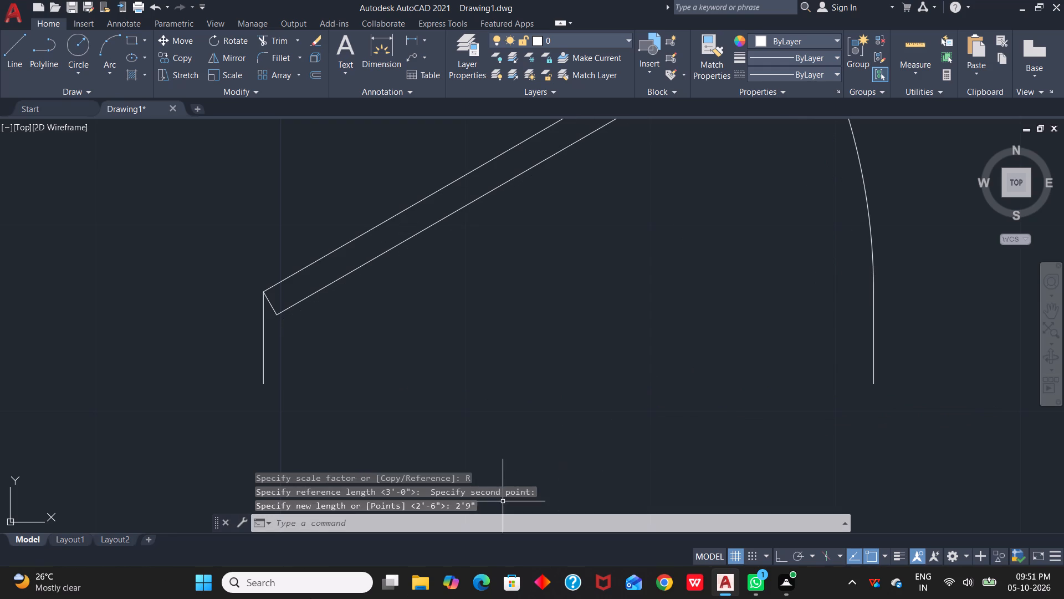
With Ortho on, mirror the resized door about a vertical line through its hinge end, keeping the original.
{"action": "scroll", "coordinate": [271, 343], "scroll_direction": "down", "scroll_amount": 4}
{"action": "left_click_drag", "start_coordinate": [227, 272], "coordinate": [249, 275]}
{"action": "left_click", "coordinate": [402, 374]}
{"action": "type", "text": "MI"}
{"action": "key", "text": "space"}
{"action": "left_click", "coordinate": [272, 351]}
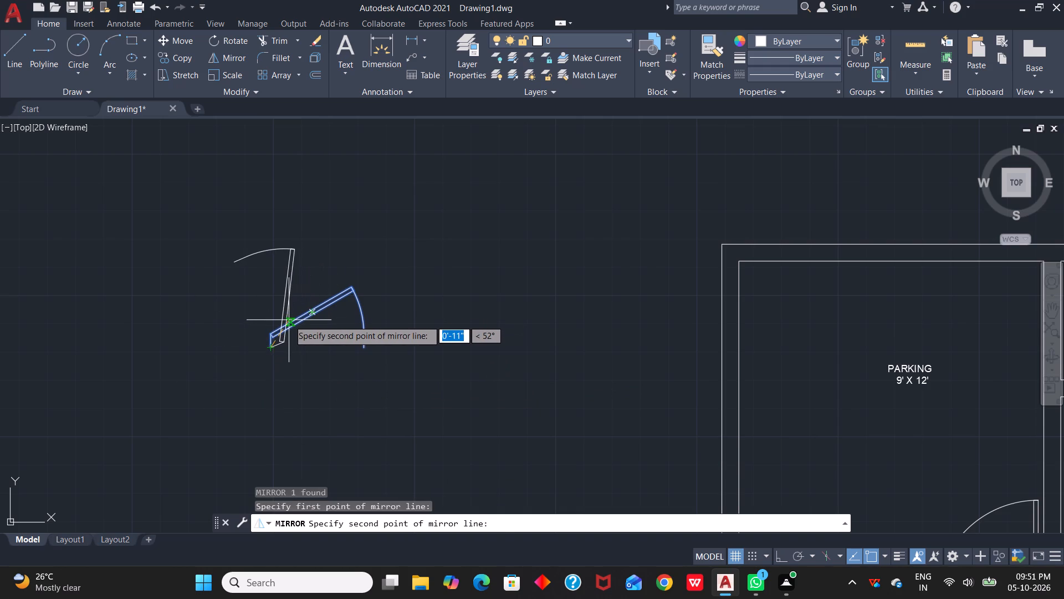
{"action": "key", "text": "F8"}
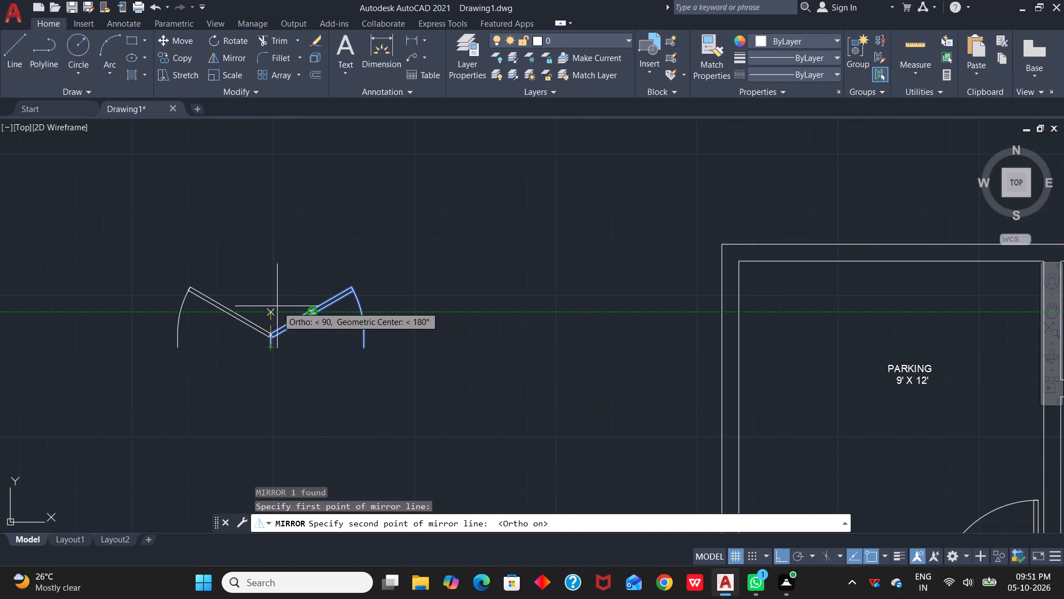
{"action": "left_click", "coordinate": [277, 306]}
{"action": "left_click_drag", "start_coordinate": [314, 355], "coordinate": [277, 306]}
Group the two mirrored door leaves into one double-door object.
{"action": "scroll", "coordinate": [345, 327], "scroll_direction": "down", "scroll_amount": 1}
{"action": "middle_click_drag", "start_coordinate": [318, 339], "coordinate": [473, 330]}
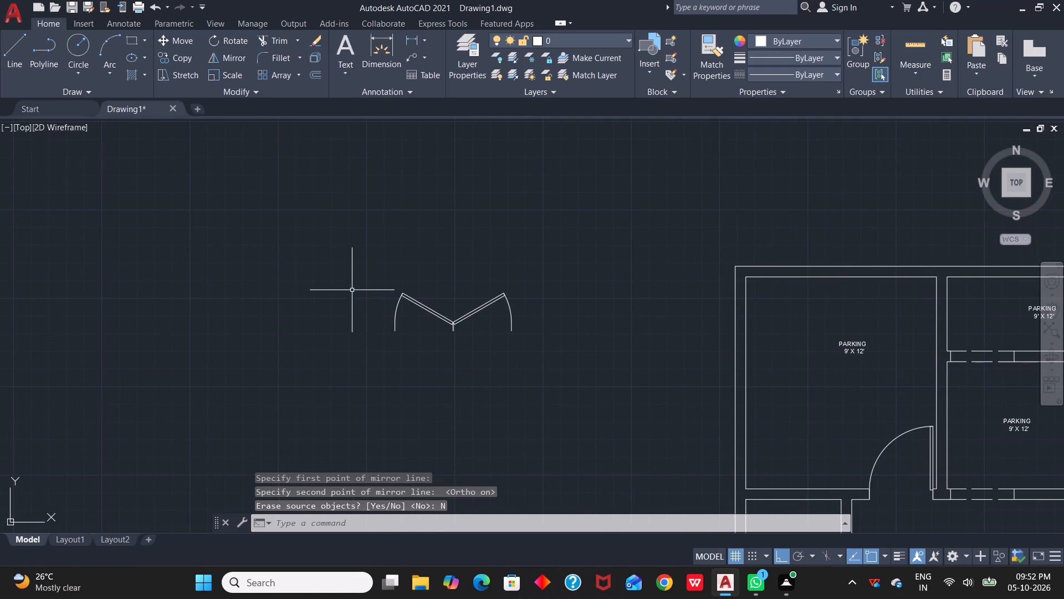
{"action": "left_click_drag", "start_coordinate": [357, 274], "coordinate": [371, 282]}
{"action": "left_click", "coordinate": [565, 340]}
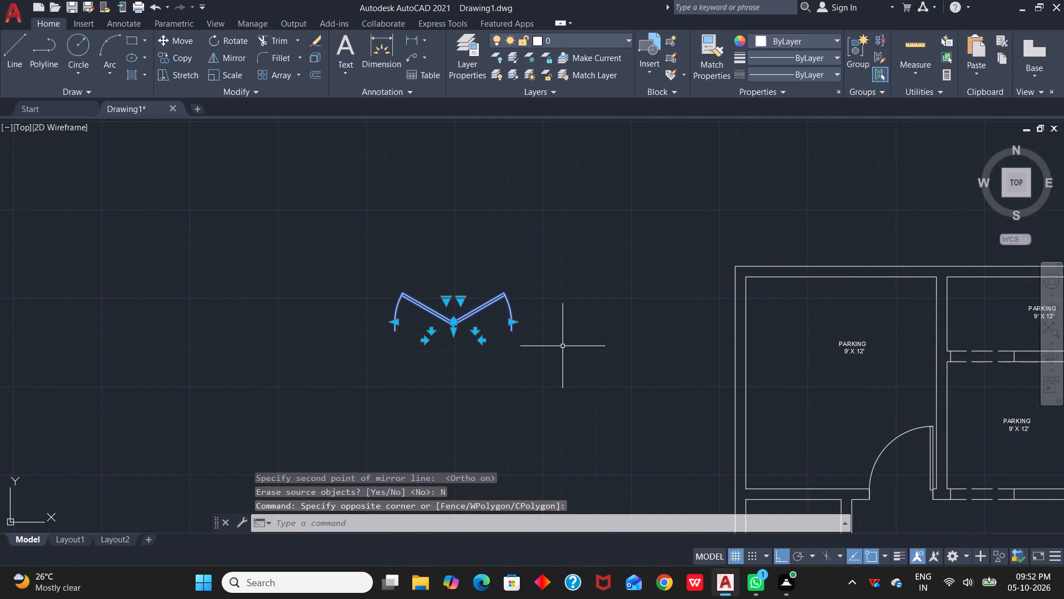
{"action": "type", "text": "G"}
{"action": "key", "text": "space"}
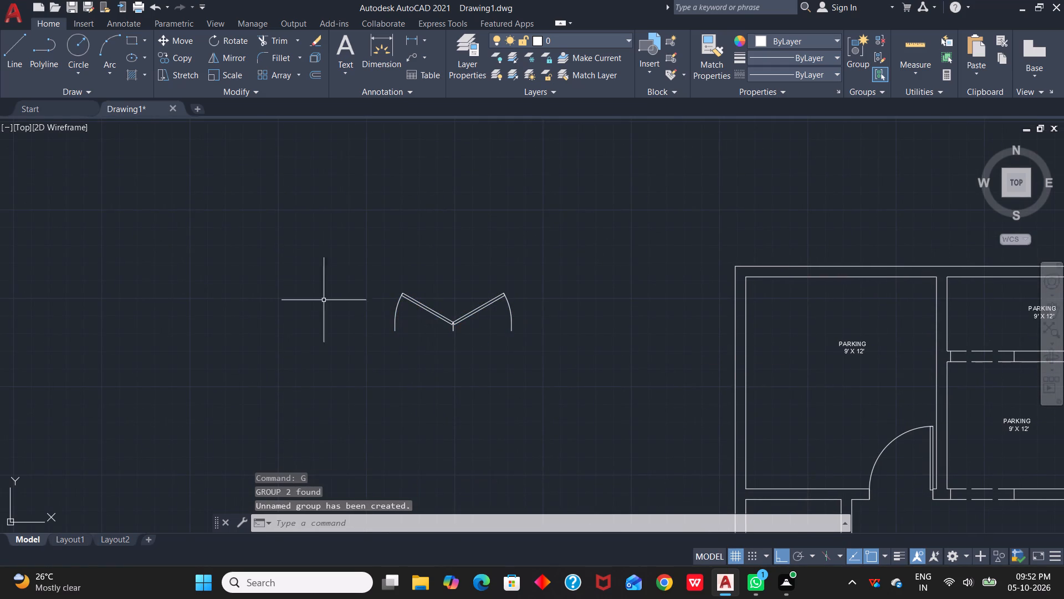
Copy the grouped double door from its west arc's lower end, with Ortho off, into the empty area west of the staircase.
{"action": "left_click_drag", "start_coordinate": [333, 278], "coordinate": [360, 293]}
{"action": "left_click", "coordinate": [540, 349]}
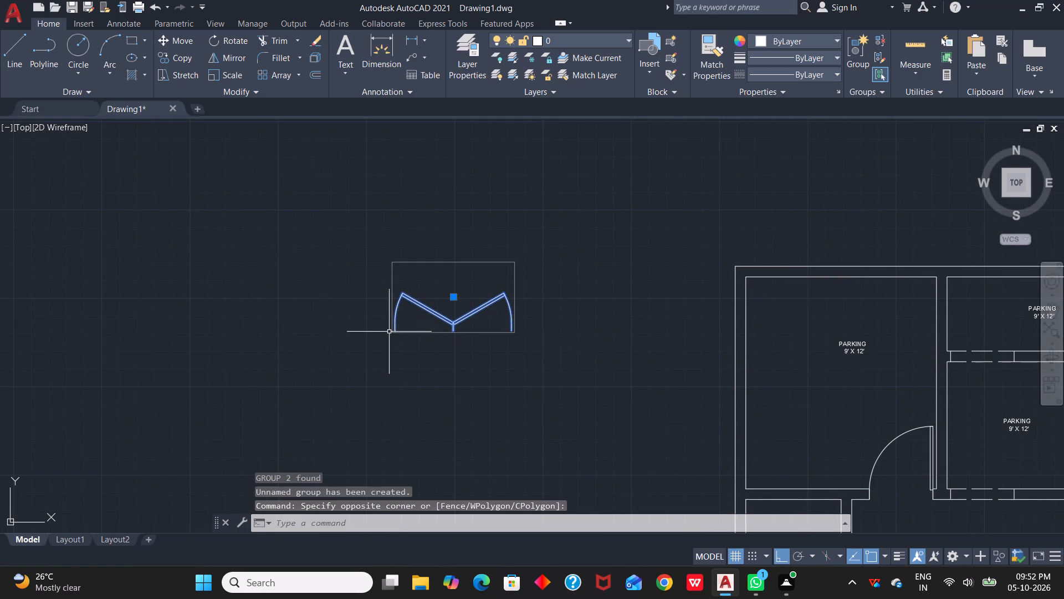
{"action": "scroll", "coordinate": [388, 332], "scroll_direction": "up", "scroll_amount": 2}
{"action": "key", "text": "c"}
{"action": "key", "text": "o"}
{"action": "key", "text": "space"}
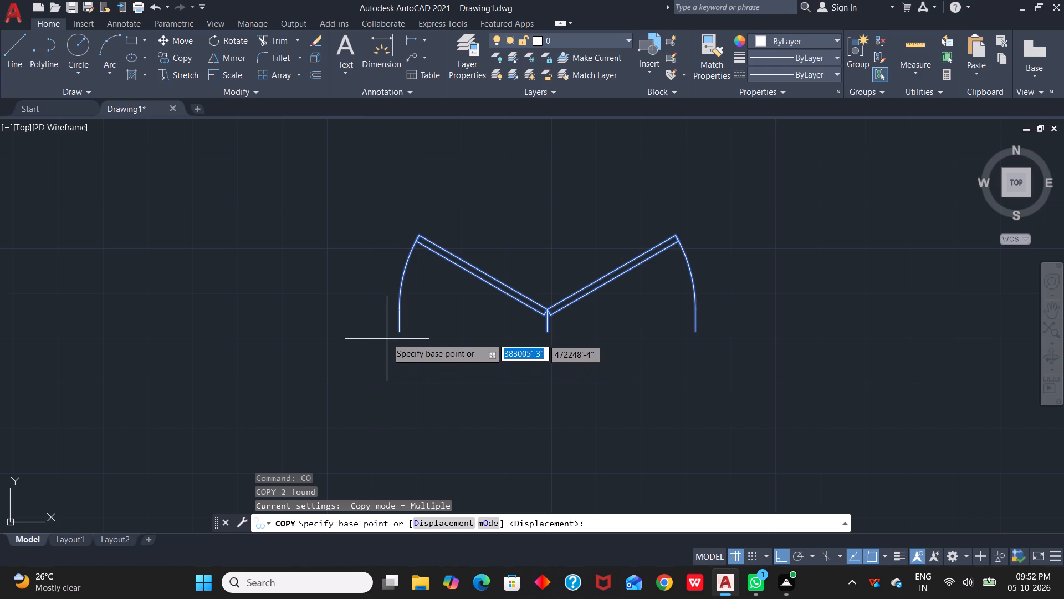
{"action": "left_click", "coordinate": [395, 334]}
{"action": "scroll", "coordinate": [562, 414], "scroll_direction": "down", "scroll_amount": 2}
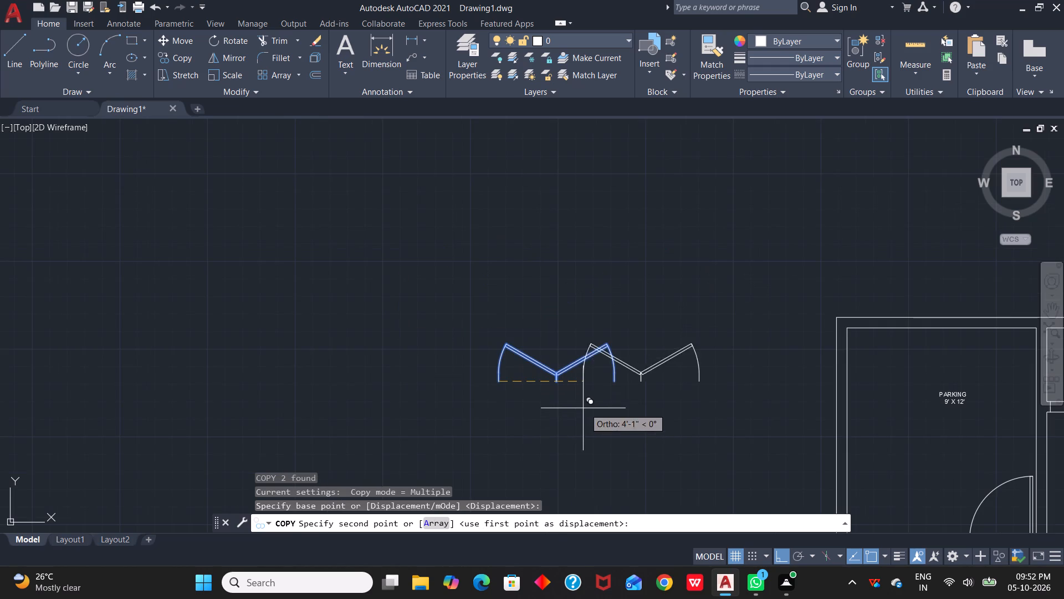
{"action": "key", "text": "F8"}
{"action": "scroll", "coordinate": [641, 446], "scroll_direction": "down", "scroll_amount": 1}
{"action": "middle_click_drag", "start_coordinate": [644, 441], "coordinate": [445, 338]}
{"action": "scroll", "coordinate": [644, 456], "scroll_direction": "down", "scroll_amount": 1}
{"action": "middle_click_drag", "start_coordinate": [644, 456], "coordinate": [607, 215]}
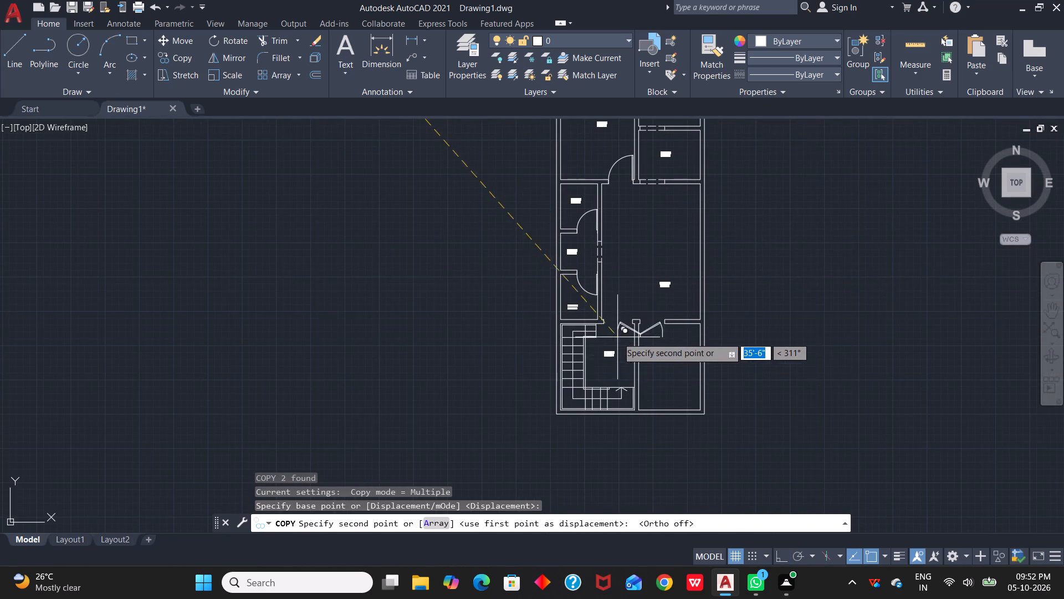
{"action": "scroll", "coordinate": [608, 328], "scroll_direction": "up", "scroll_amount": 5}
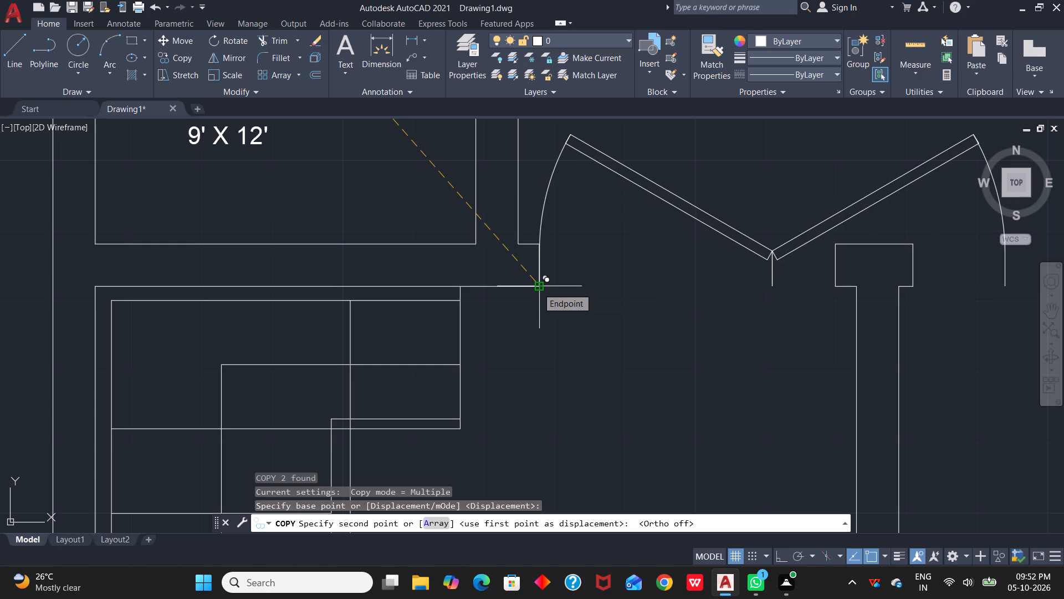
{"action": "scroll", "coordinate": [538, 288], "scroll_direction": "down", "scroll_amount": 4}
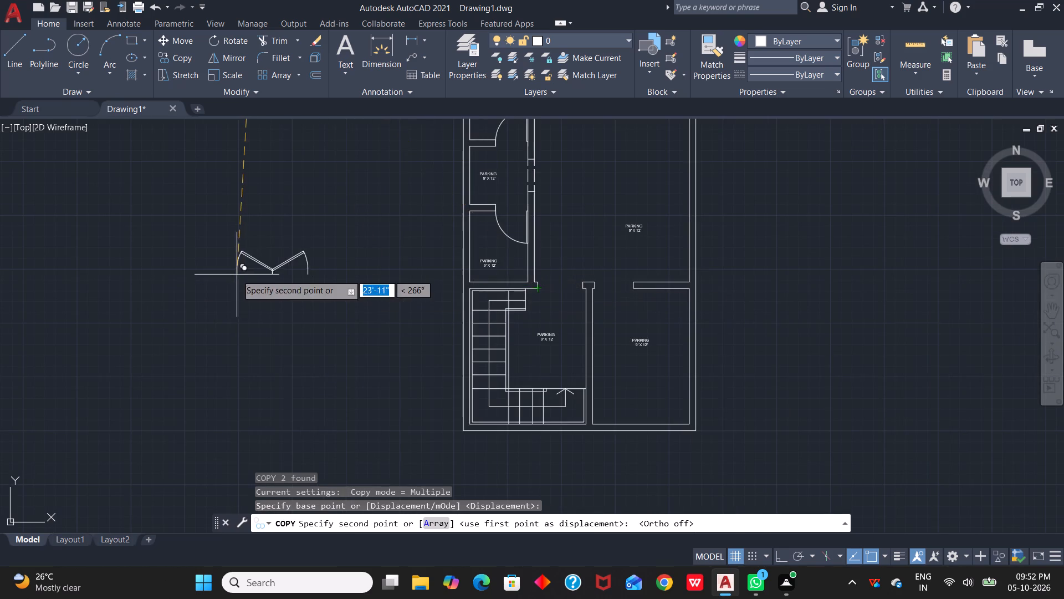
{"action": "middle_click_drag", "start_coordinate": [237, 275], "coordinate": [534, 324]}
{"action": "left_click", "coordinate": [511, 287]}
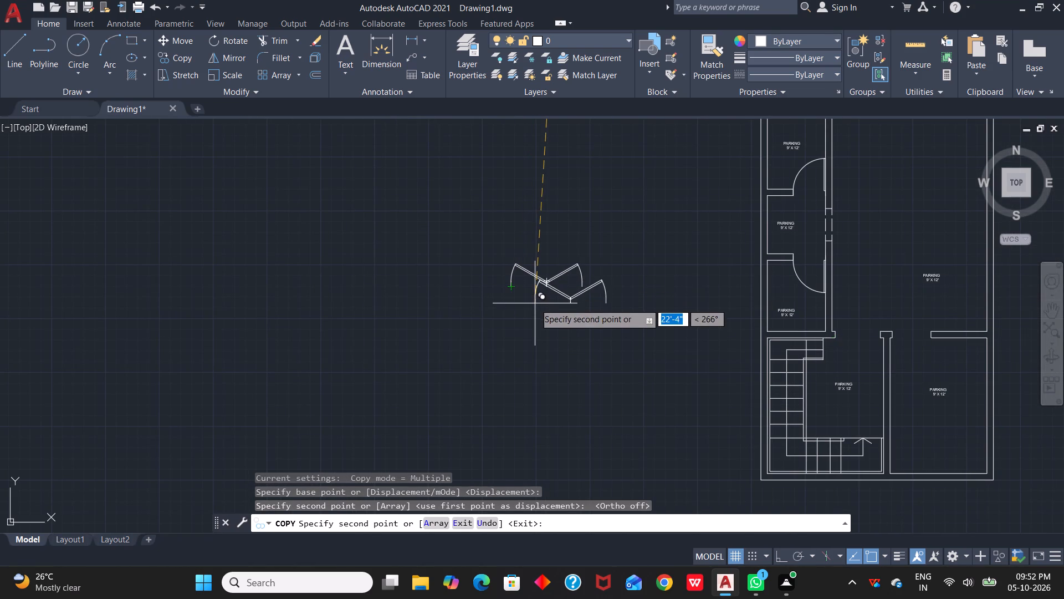
{"action": "key", "text": "Escape"}
Check the west leaf's opening width on the original double door with a trial dimension, without placing it.
{"action": "scroll", "coordinate": [523, 256], "scroll_direction": "down", "scroll_amount": 1}
{"action": "middle_click_drag", "start_coordinate": [549, 232], "coordinate": [559, 430]}
{"action": "scroll", "coordinate": [575, 321], "scroll_direction": "up", "scroll_amount": 1}
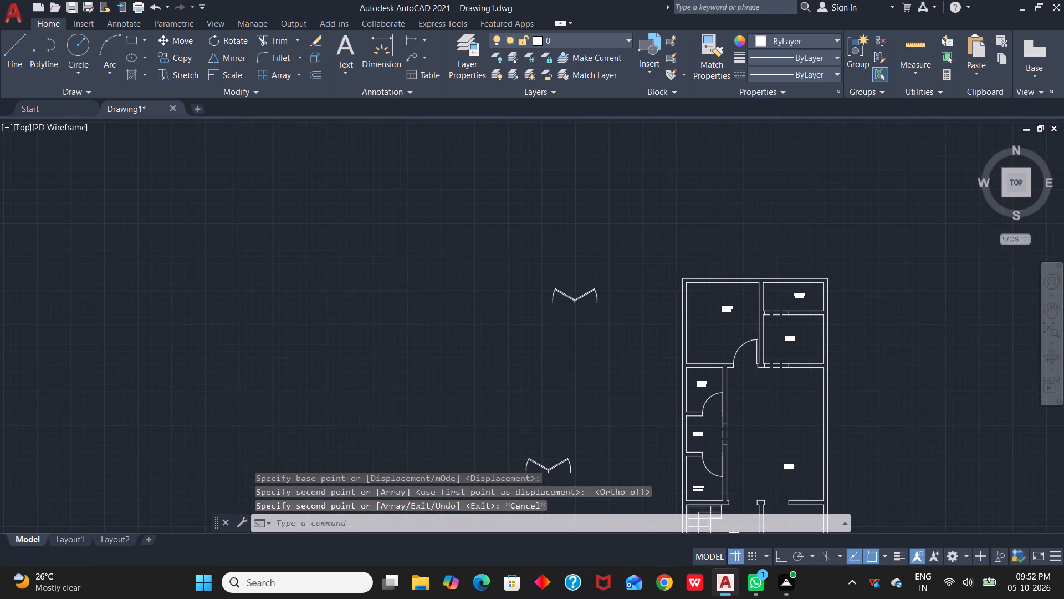
{"action": "scroll", "coordinate": [575, 321], "scroll_direction": "up", "scroll_amount": 2}
{"action": "middle_click_drag", "start_coordinate": [521, 257], "coordinate": [589, 307]}
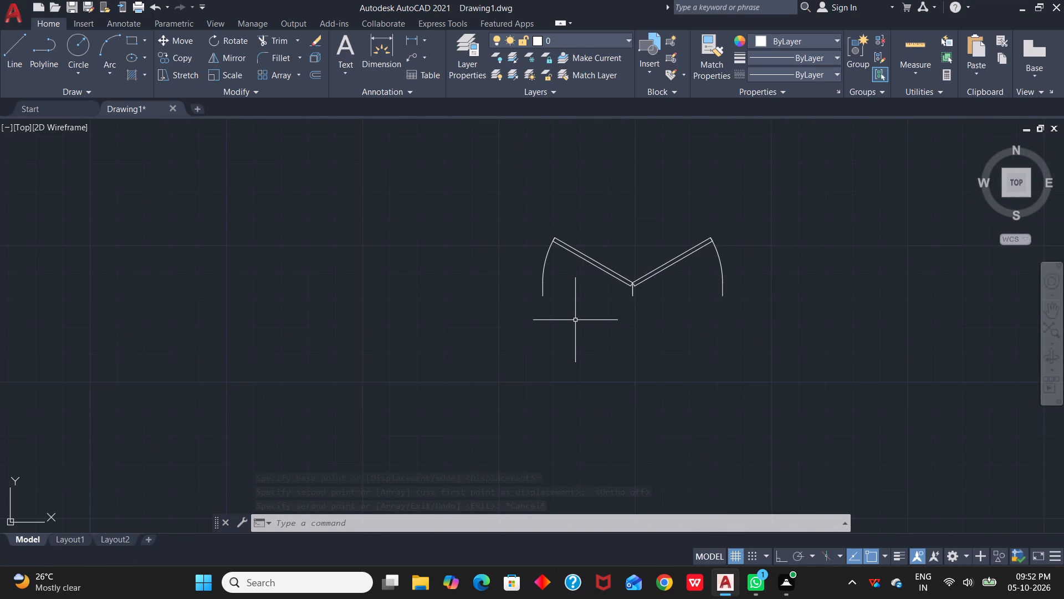
{"action": "type", "text": "DI"}
{"action": "type", "text": "M"}
{"action": "key", "text": "space"}
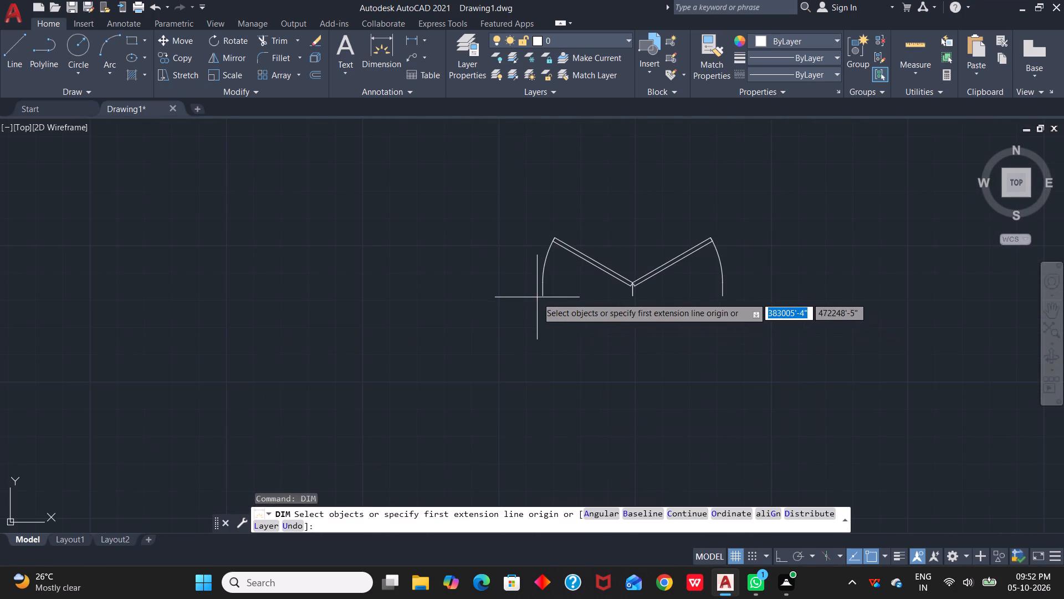
{"action": "left_click", "coordinate": [541, 297]}
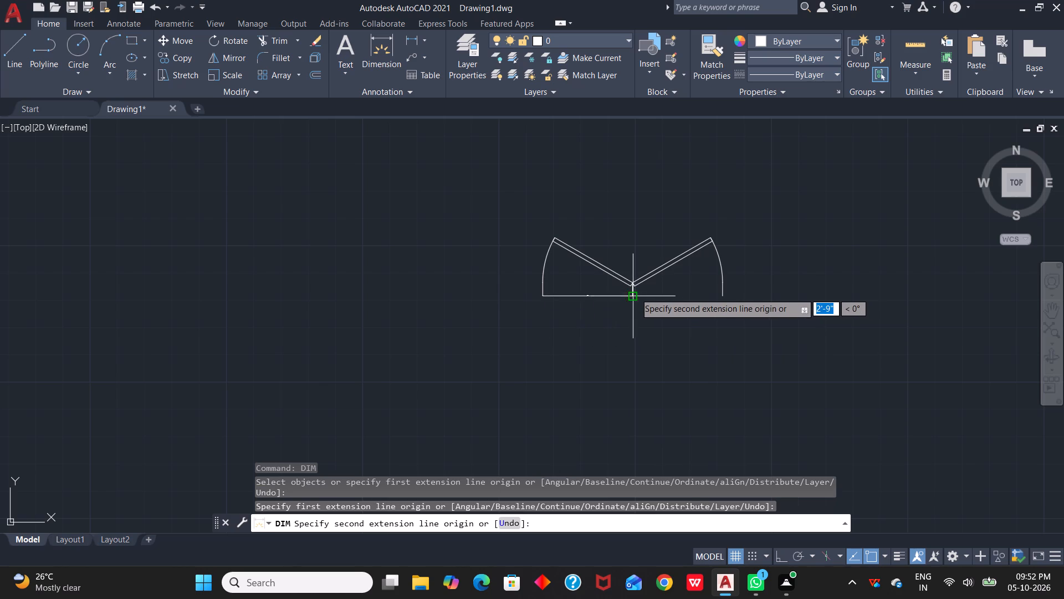
{"action": "scroll", "coordinate": [635, 293], "scroll_direction": "up", "scroll_amount": 3}
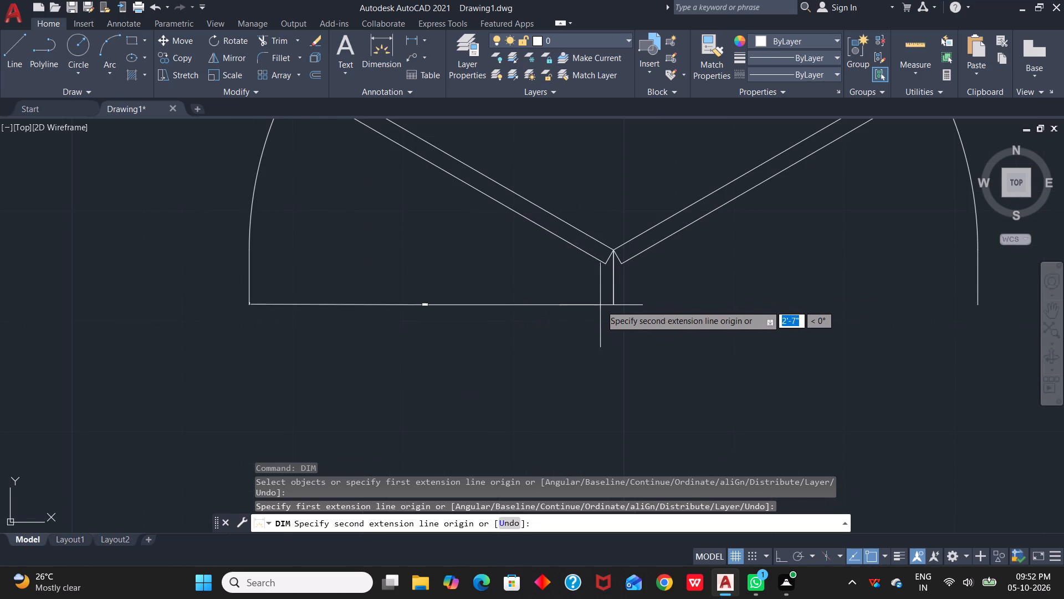
{"action": "scroll", "coordinate": [613, 306], "scroll_direction": "up", "scroll_amount": 3}
{"action": "middle_click_drag", "start_coordinate": [613, 306], "coordinate": [786, 317]}
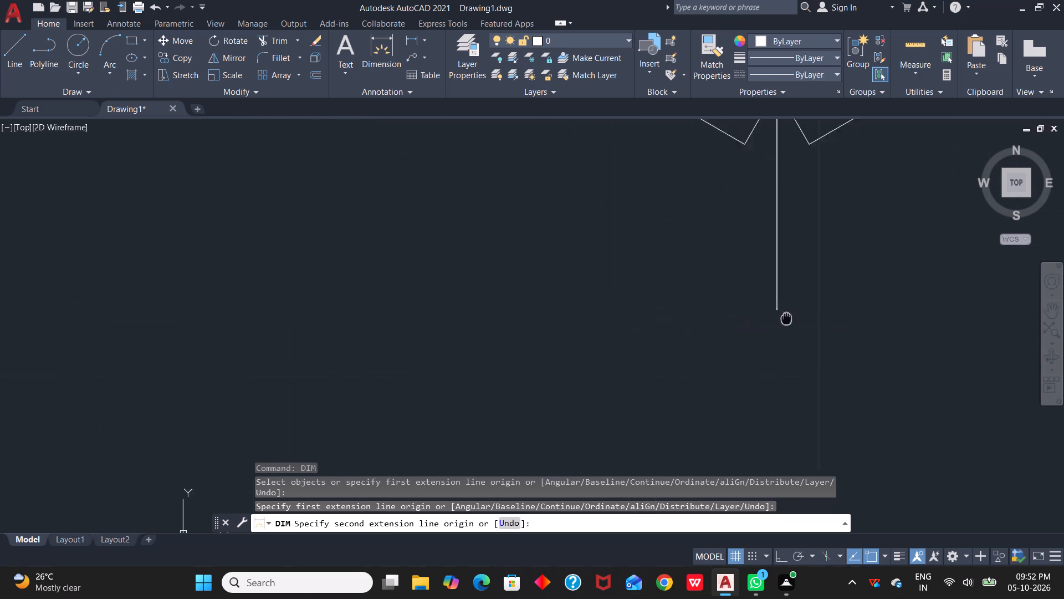
{"action": "middle_click_drag", "start_coordinate": [786, 317], "coordinate": [864, 316]}
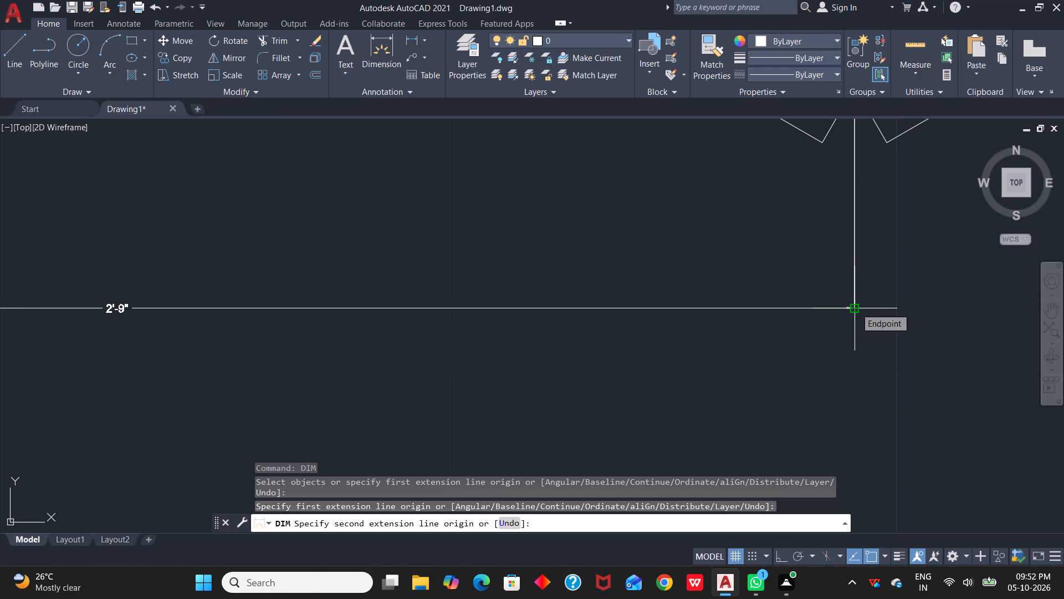
{"action": "scroll", "coordinate": [856, 308], "scroll_direction": "down", "scroll_amount": 5}
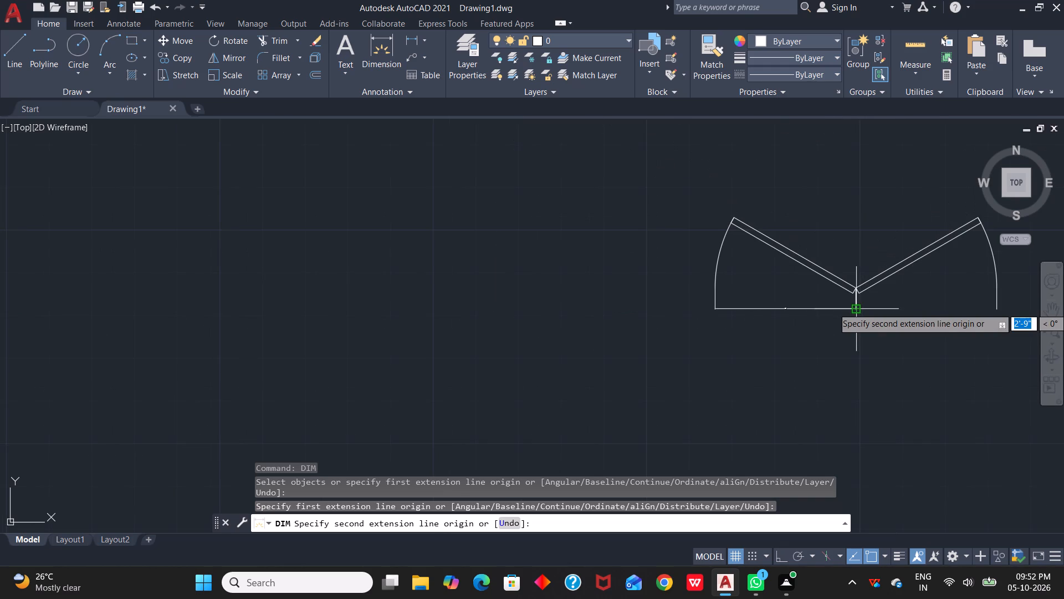
{"action": "middle_click_drag", "start_coordinate": [856, 308], "coordinate": [793, 310]}
{"action": "key", "text": "Escape"}
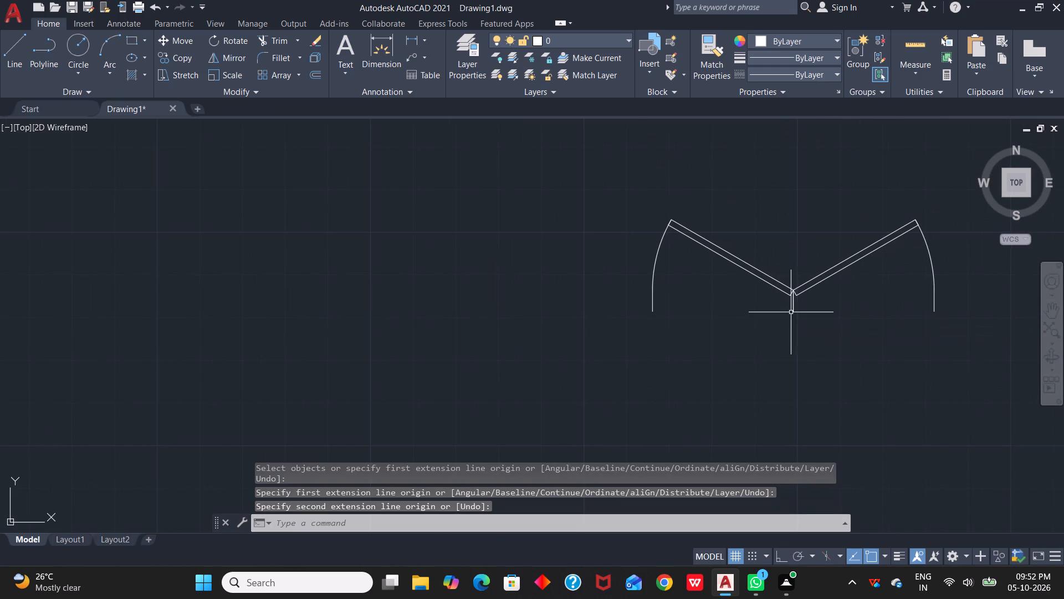
Ungroup the original double door into its two separate leaves.
{"action": "left_click", "coordinate": [776, 285]}
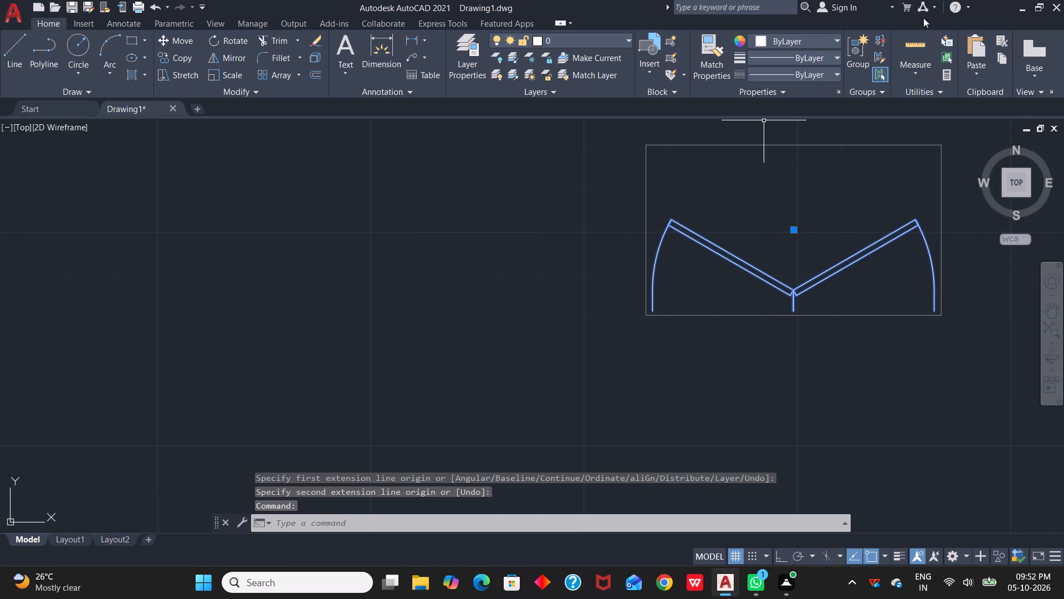
{"action": "left_click", "coordinate": [885, 41]}
Move the west leaf by its hinge end further west, clear of the east leaf.
{"action": "left_click", "coordinate": [768, 278]}
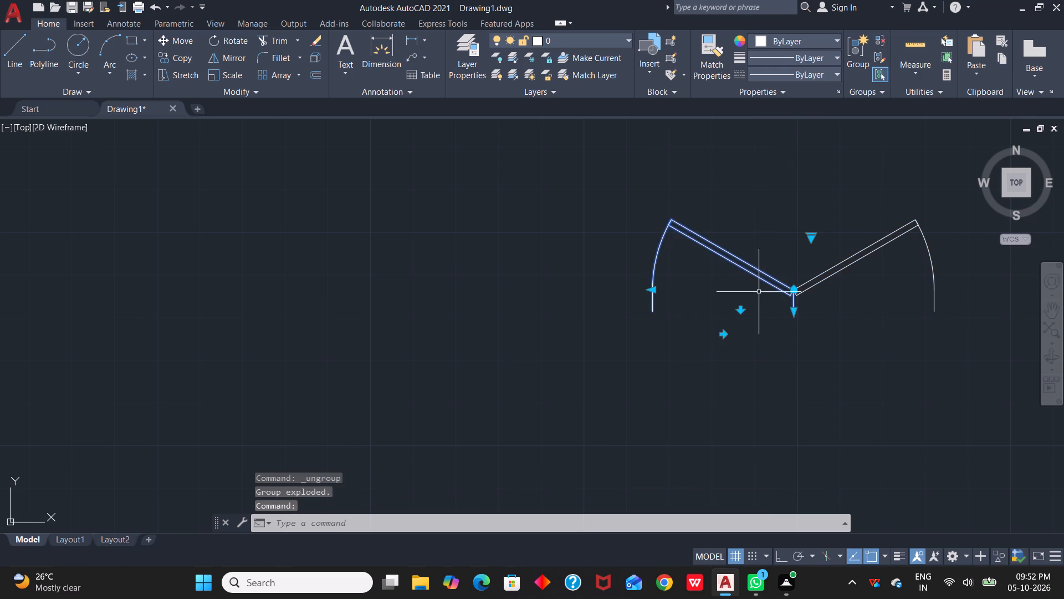
{"action": "scroll", "coordinate": [756, 304], "scroll_direction": "up", "scroll_amount": 2}
{"action": "scroll", "coordinate": [756, 304], "scroll_direction": "down", "scroll_amount": 2}
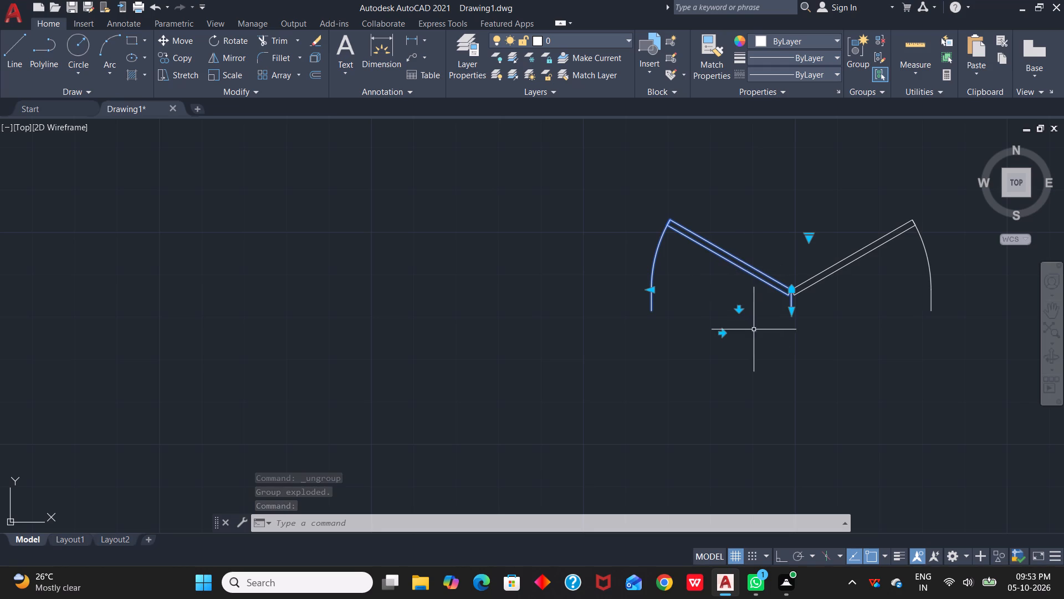
{"action": "left_click_drag", "start_coordinate": [788, 292], "coordinate": [534, 280]}
{"action": "left_click", "coordinate": [534, 280]}
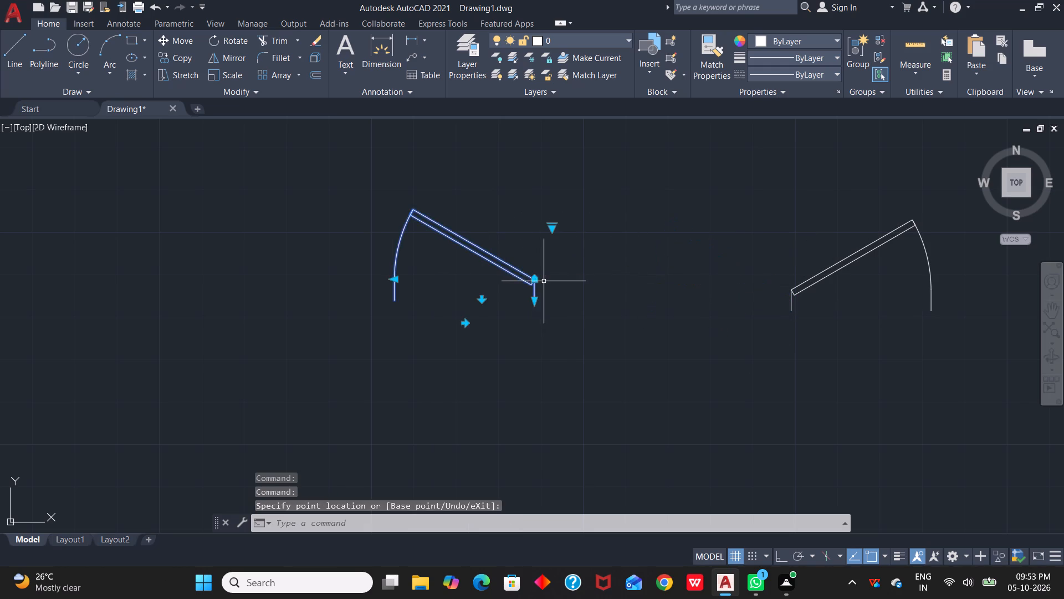
Scale the detached west door leaf using the lower end of its swing arc as the base point.
{"action": "scroll", "coordinate": [548, 281], "scroll_direction": "down", "scroll_amount": 1}
{"action": "middle_click_drag", "start_coordinate": [561, 283], "coordinate": [710, 324]}
{"action": "left_click", "coordinate": [565, 246]}
{"action": "left_click", "coordinate": [710, 385]}
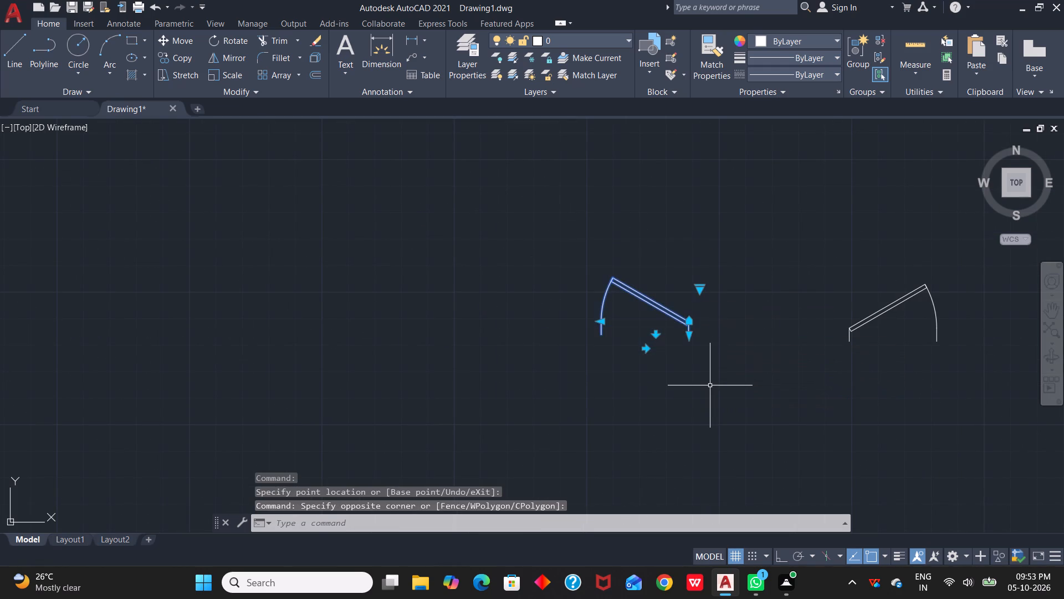
{"action": "key", "text": "Escape"}
{"action": "left_click_drag", "start_coordinate": [546, 251], "coordinate": [562, 262]}
{"action": "left_click", "coordinate": [751, 398]}
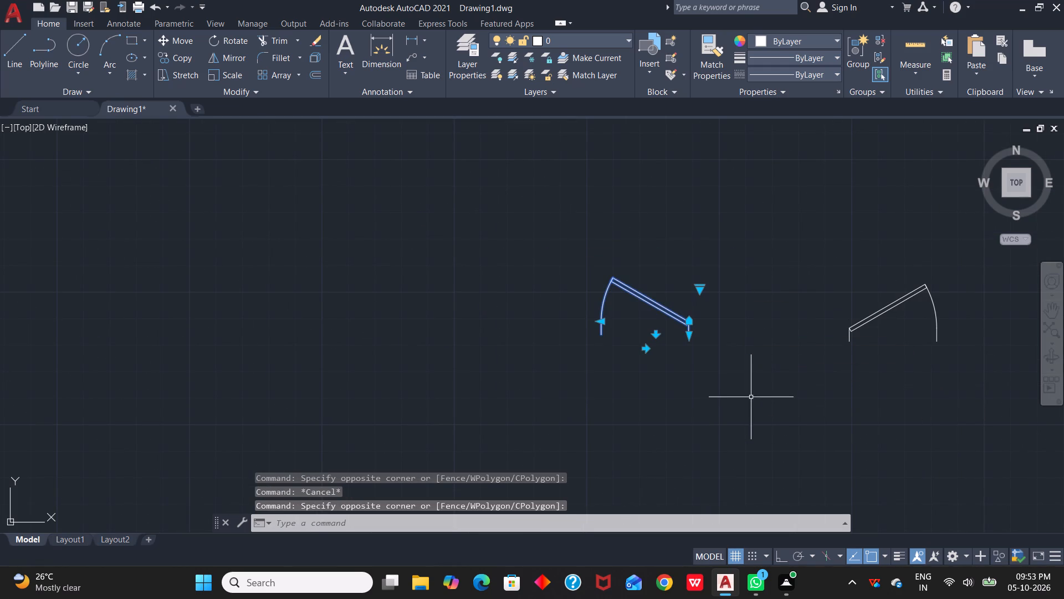
{"action": "key", "text": "s"}
{"action": "type", "text": "C"}
{"action": "key", "text": "space"}
{"action": "scroll", "coordinate": [641, 341], "scroll_direction": "up", "scroll_amount": 2}
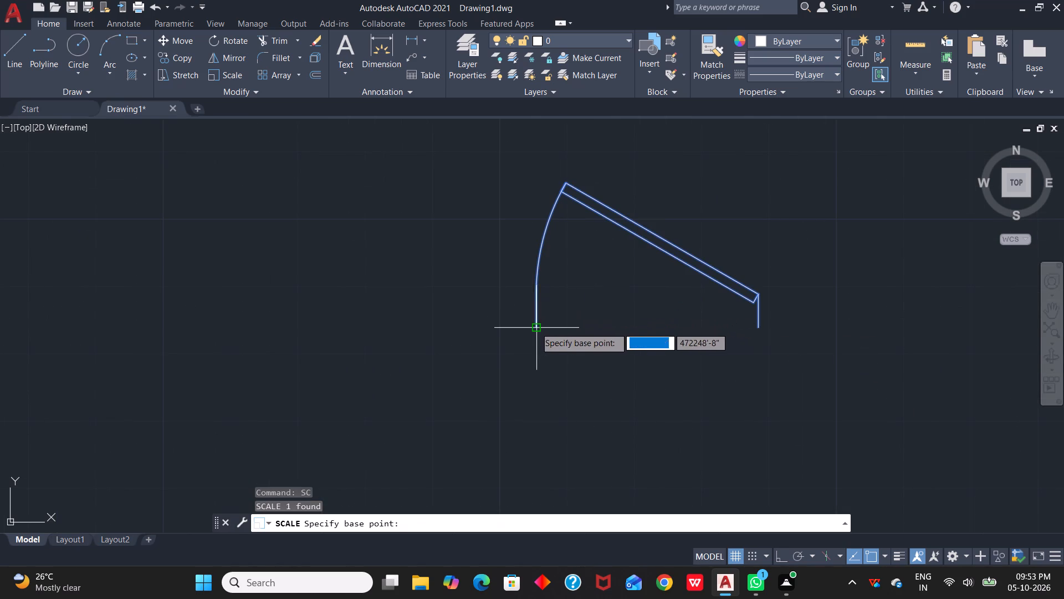
Scale the door block by reference from its left jamb end, using its full width as reference and 1'9" as new length.
{"action": "left_click", "coordinate": [536, 327]}
{"action": "type", "text": "R"}
{"action": "key", "text": "space"}
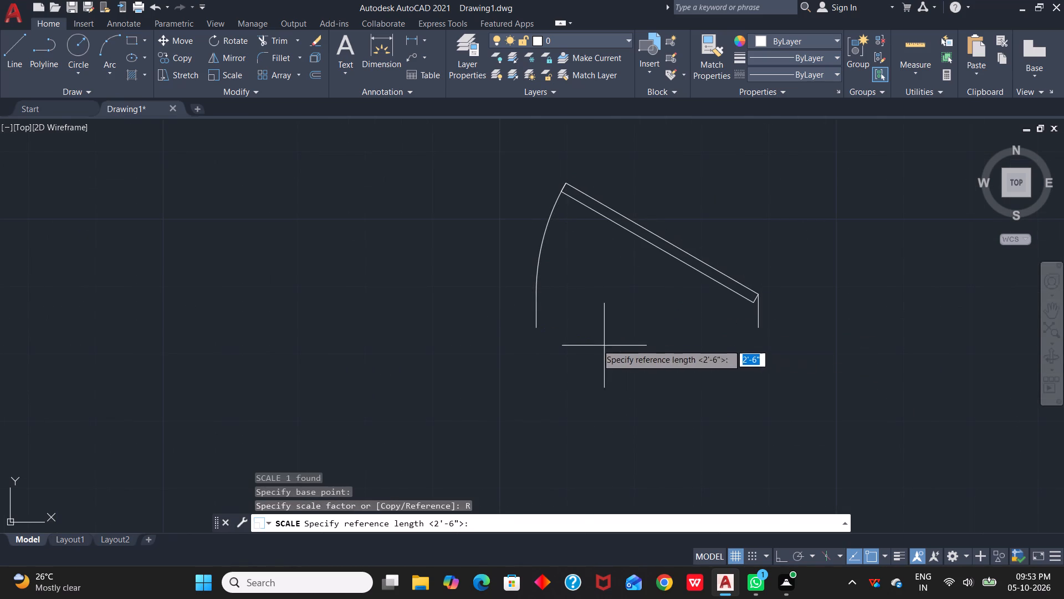
{"action": "left_click", "coordinate": [542, 328]}
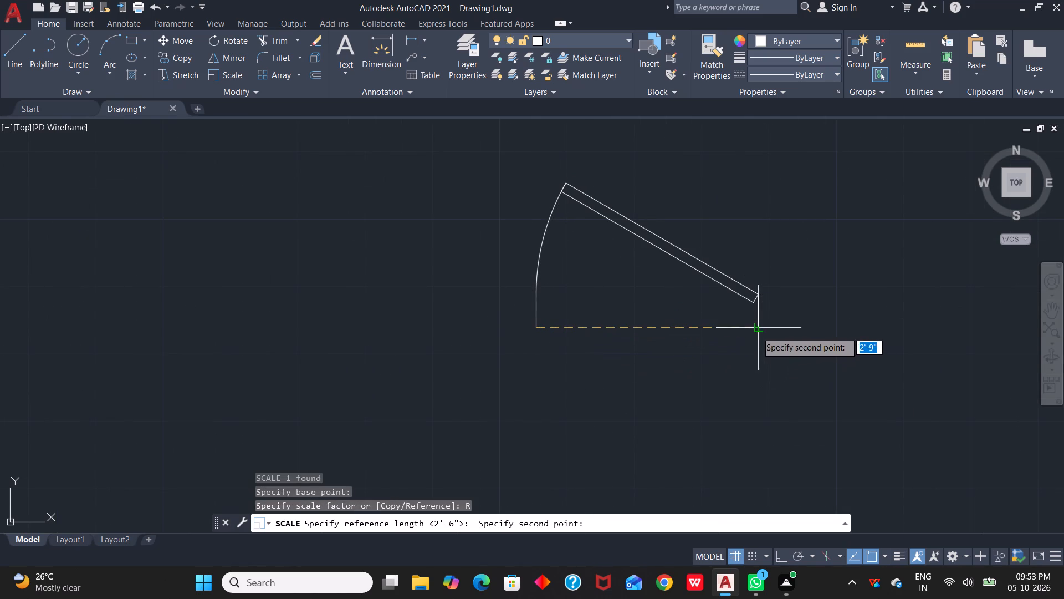
{"action": "left_click", "coordinate": [756, 331]}
{"action": "key", "text": "1"}
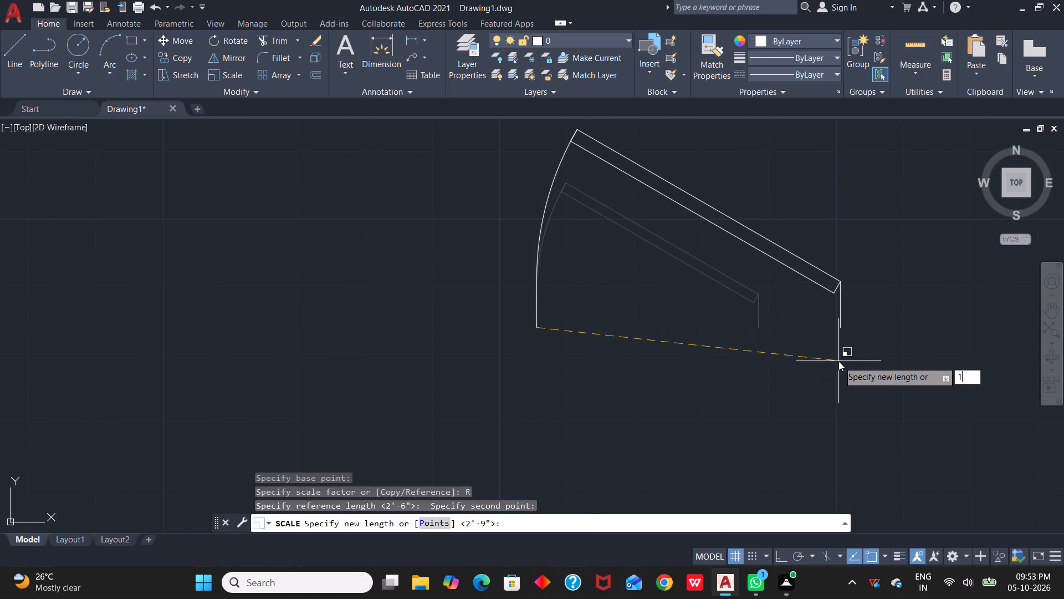
{"action": "type", "text": "'9\""}
{"action": "key", "text": "space"}
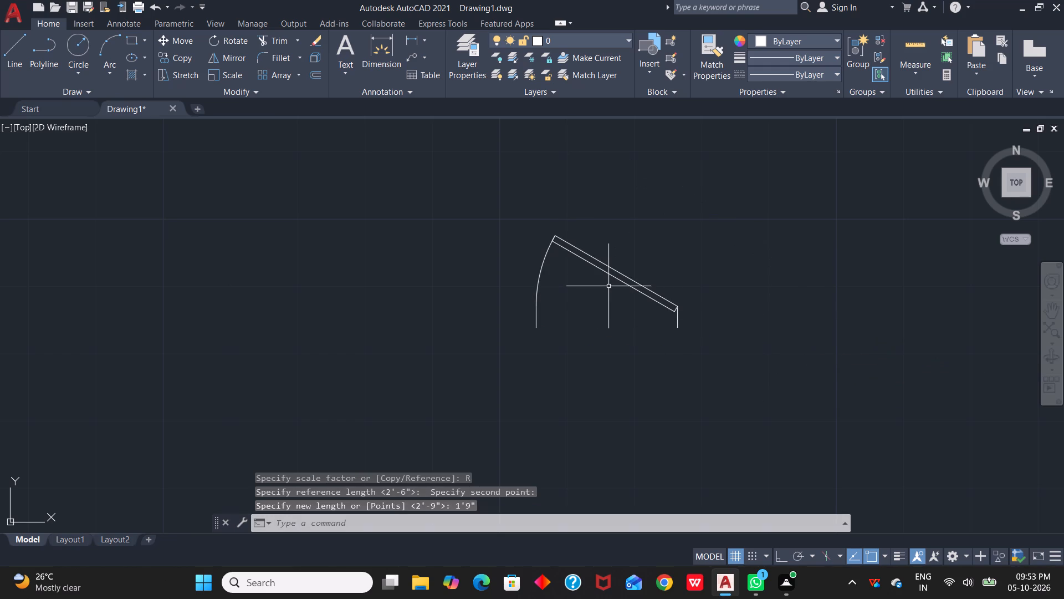
Mirror the scaled door about a vertical line through its hinge-side end, keeping the source door.
{"action": "key", "text": "m"}
{"action": "type", "text": "I"}
{"action": "key", "text": "space"}
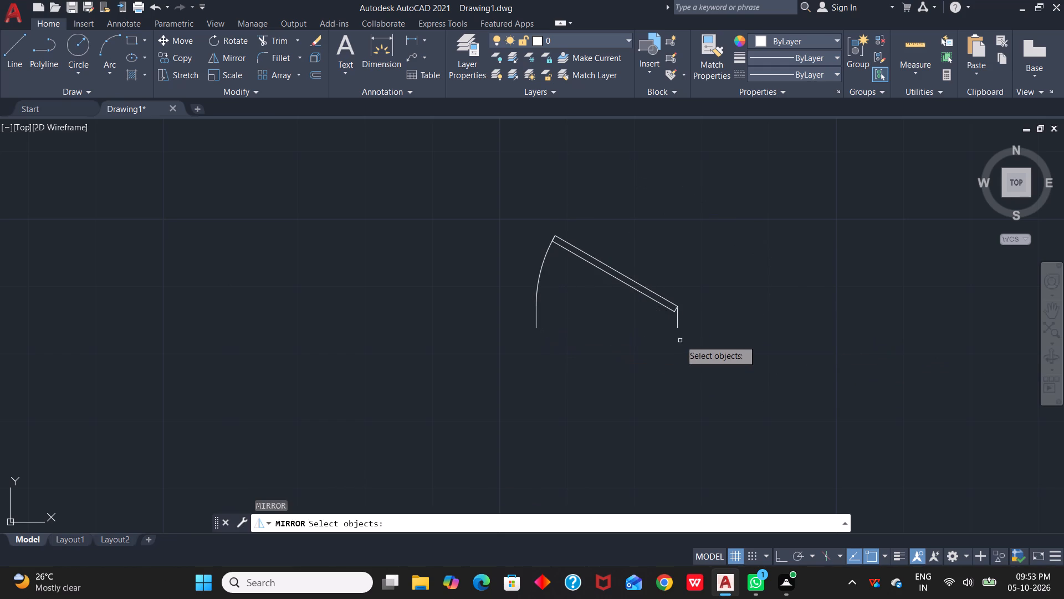
{"action": "left_click", "coordinate": [677, 325]}
{"action": "key", "text": "space"}
{"action": "left_click", "coordinate": [676, 325]}
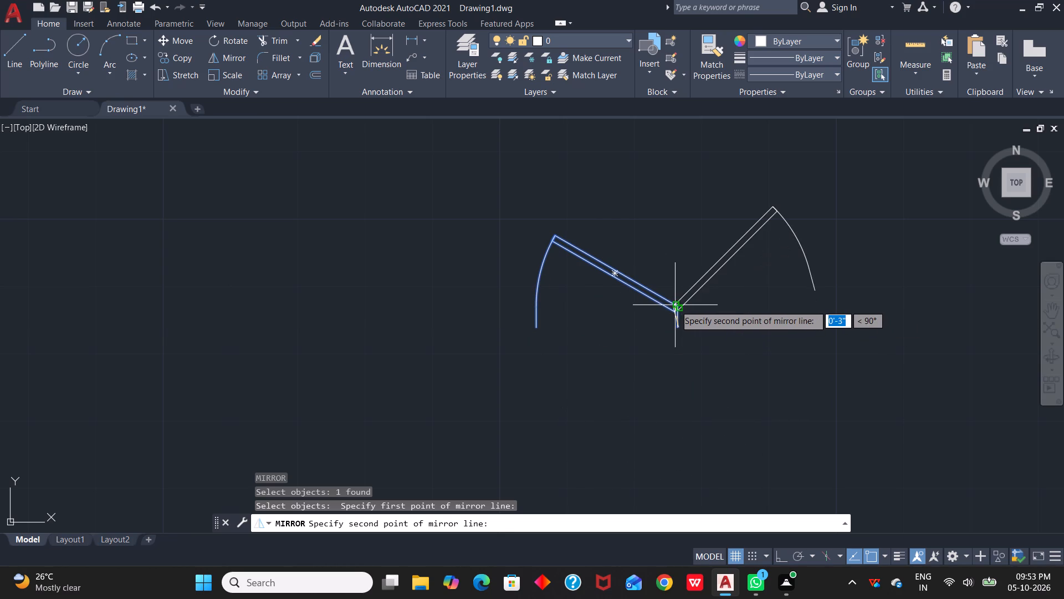
{"action": "key", "text": "F8"}
{"action": "left_click", "coordinate": [688, 311]}
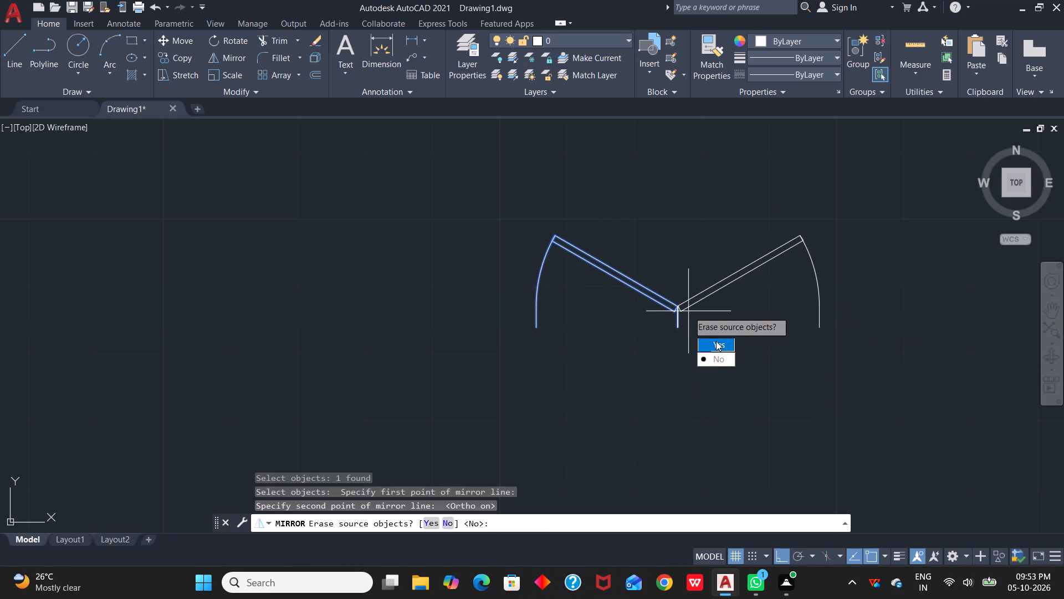
{"action": "left_click_drag", "start_coordinate": [715, 358], "coordinate": [688, 311]}
{"action": "key", "text": "Escape"}
Set both leaves of the mirrored door pair to Open 90º.
{"action": "left_click_drag", "start_coordinate": [509, 219], "coordinate": [519, 226]}
{"action": "left_click", "coordinate": [846, 366]}
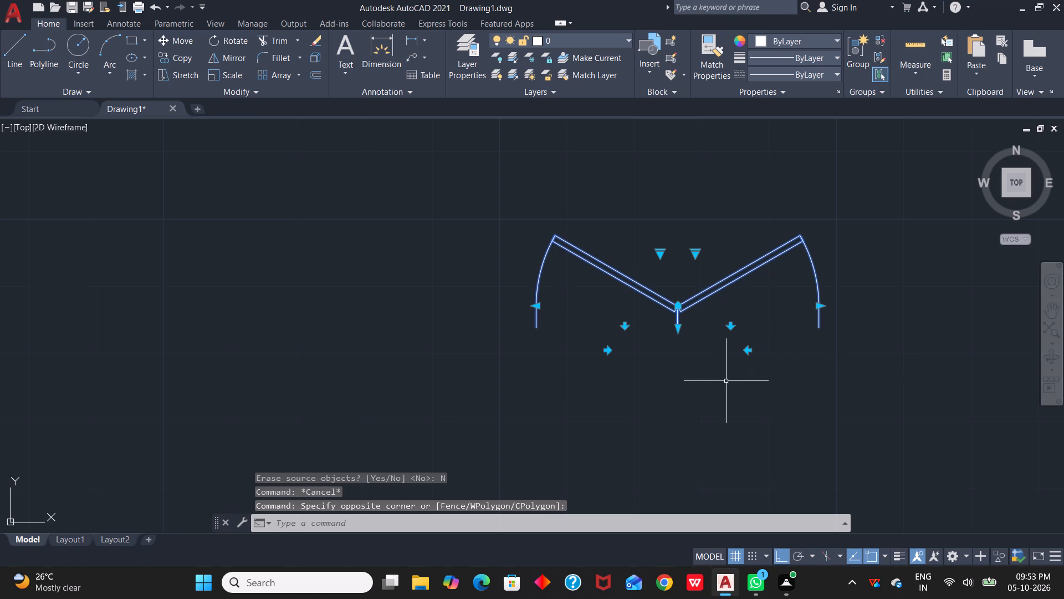
{"action": "left_click", "coordinate": [661, 255]}
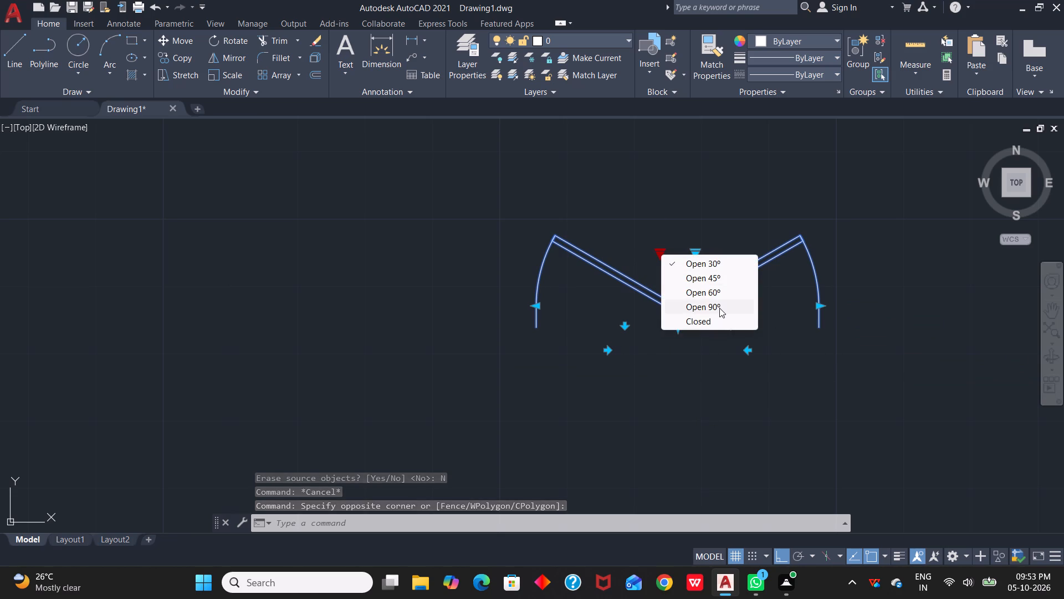
{"action": "left_click", "coordinate": [719, 308]}
{"action": "left_click", "coordinate": [695, 257]}
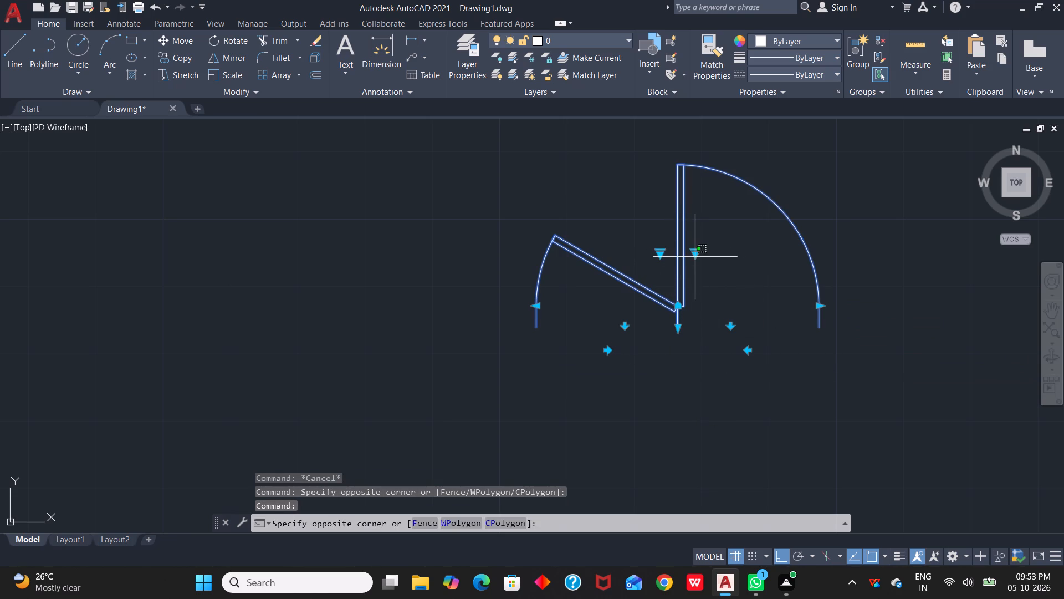
{"action": "left_click", "coordinate": [695, 255]}
{"action": "left_click", "coordinate": [695, 255]}
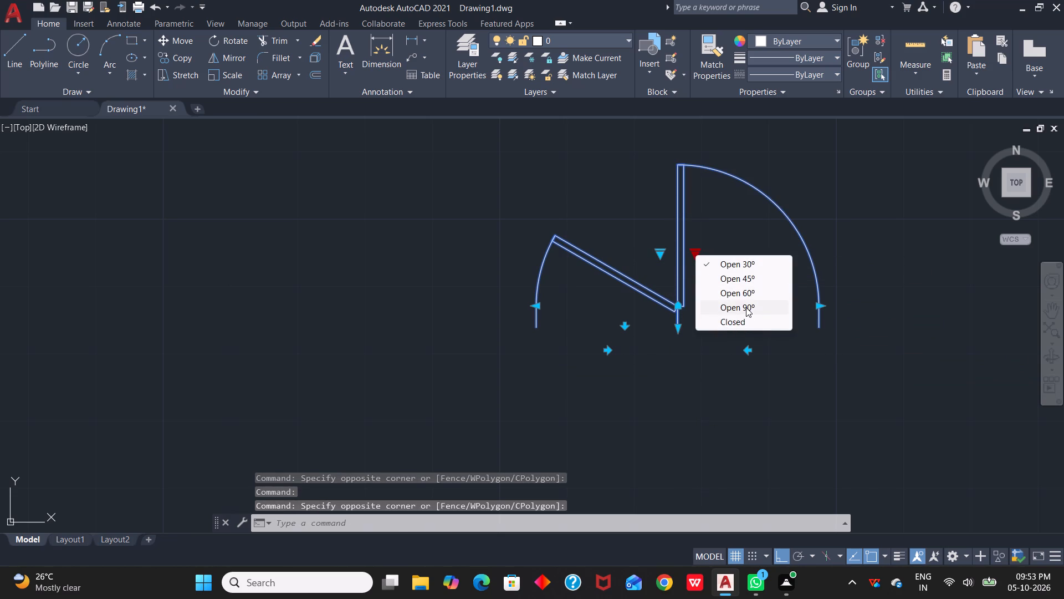
{"action": "left_click", "coordinate": [746, 307]}
{"action": "key", "text": "Escape"}
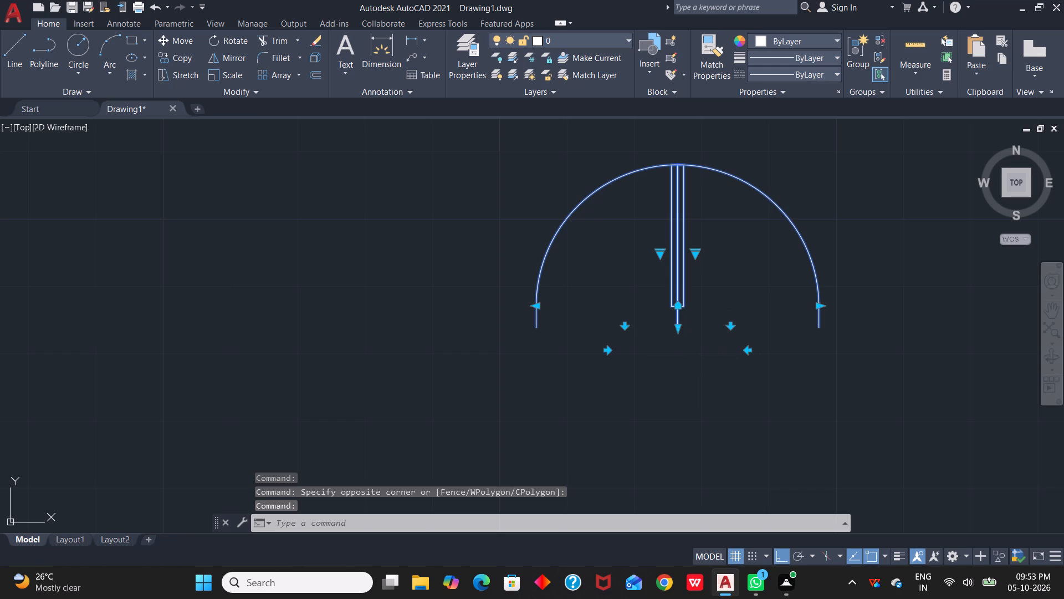
Group the two door leaves into one object.
{"action": "left_click_drag", "start_coordinate": [465, 146], "coordinate": [484, 149]}
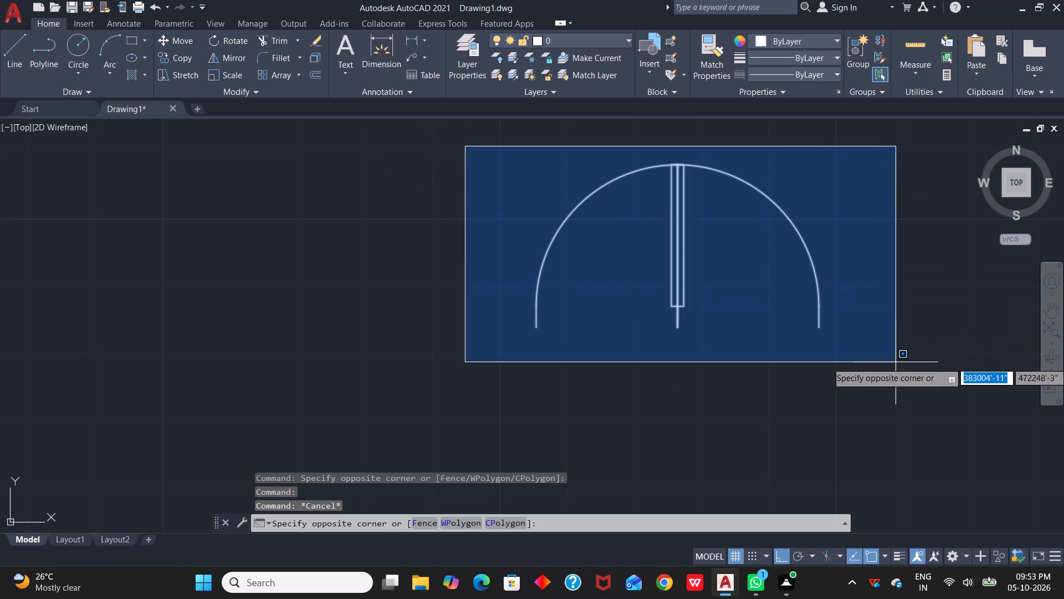
{"action": "left_click", "coordinate": [896, 363]}
{"action": "type", "text": "G"}
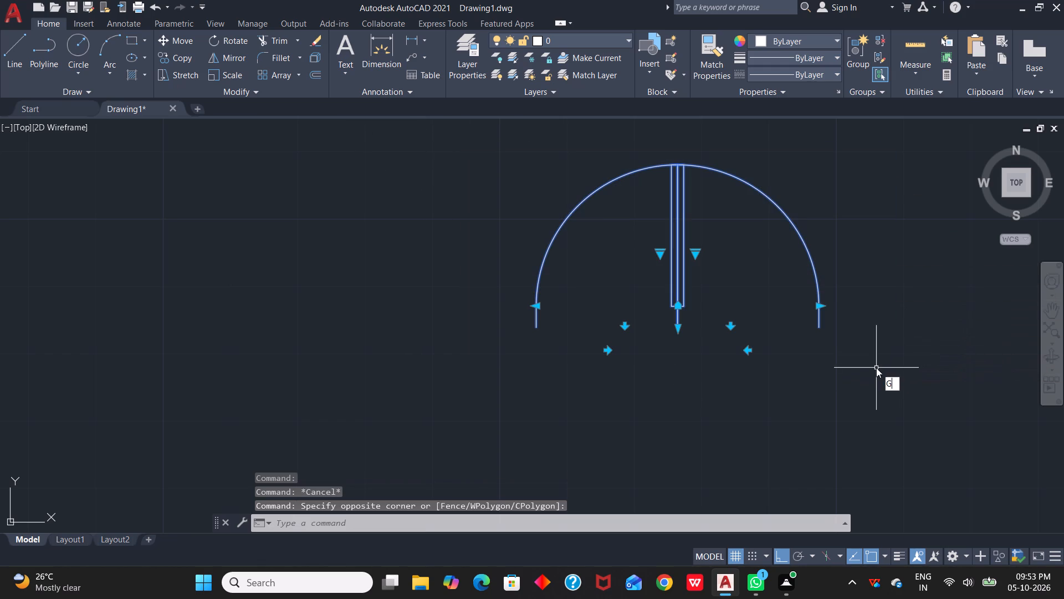
{"action": "key", "text": "space"}
Copy the grouped double door from its left jamb end to the left wall corner of the opening beside the staircase.
{"action": "scroll", "coordinate": [700, 324], "scroll_direction": "up", "scroll_amount": 2}
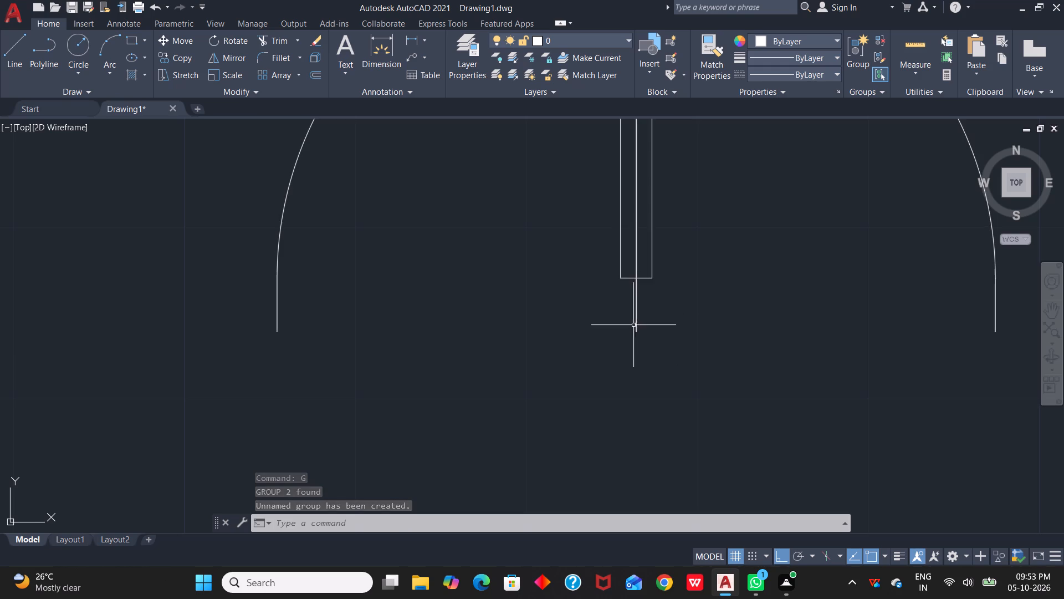
{"action": "left_click", "coordinate": [633, 325]}
{"action": "left_click", "coordinate": [637, 325]}
{"action": "left_click", "coordinate": [635, 329]}
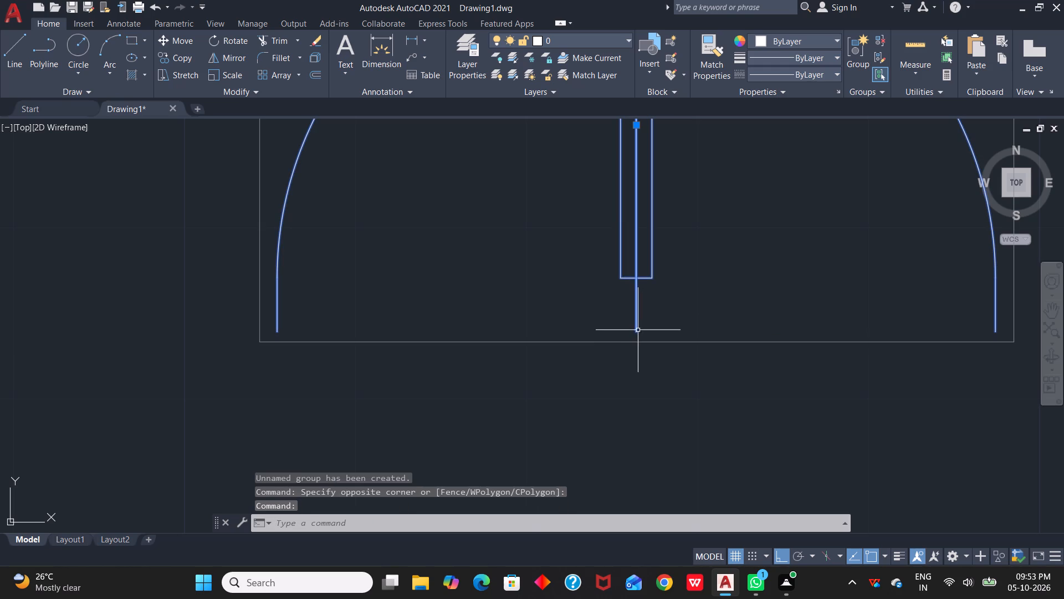
{"action": "scroll", "coordinate": [688, 315], "scroll_direction": "down", "scroll_amount": 1}
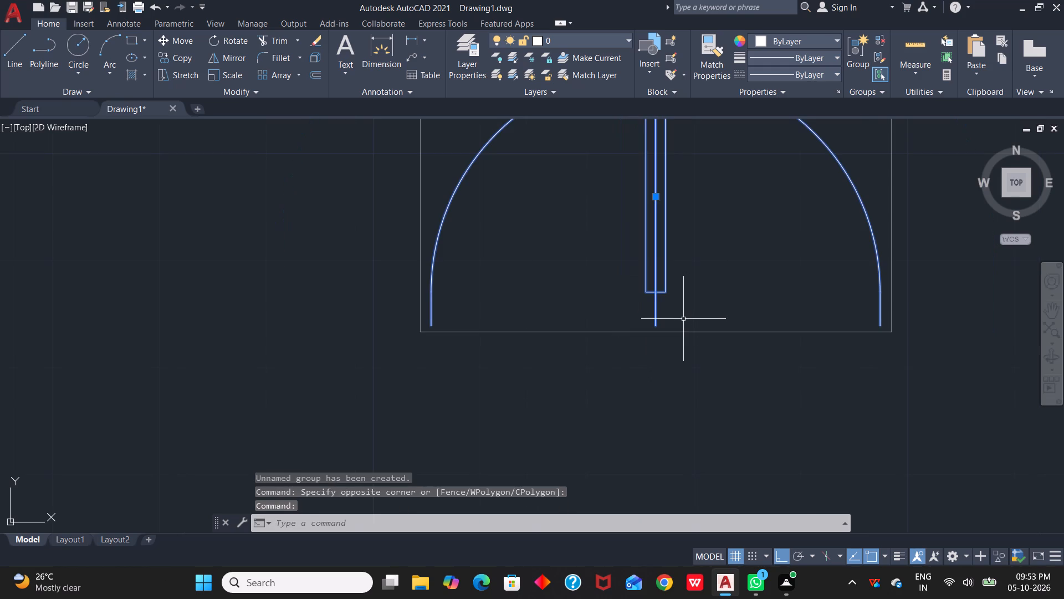
{"action": "key", "text": "c"}
{"action": "type", "text": "O"}
{"action": "key", "text": "space"}
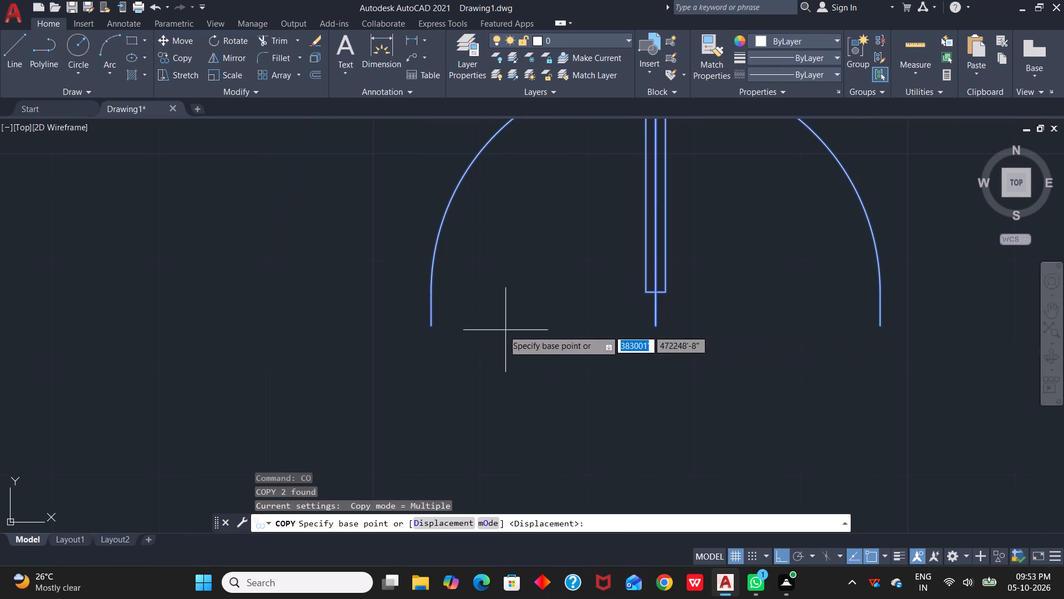
{"action": "left_click", "coordinate": [433, 329]}
{"action": "scroll", "coordinate": [740, 427], "scroll_direction": "down", "scroll_amount": 3}
{"action": "middle_click_drag", "start_coordinate": [798, 428], "coordinate": [728, 403]}
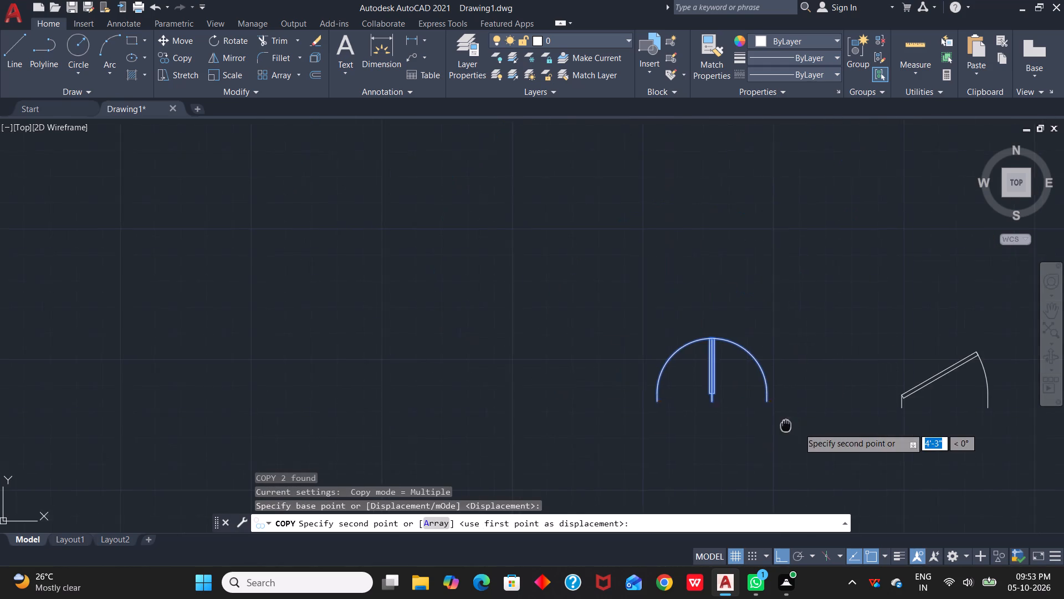
{"action": "middle_click_drag", "start_coordinate": [728, 403], "coordinate": [572, 313]}
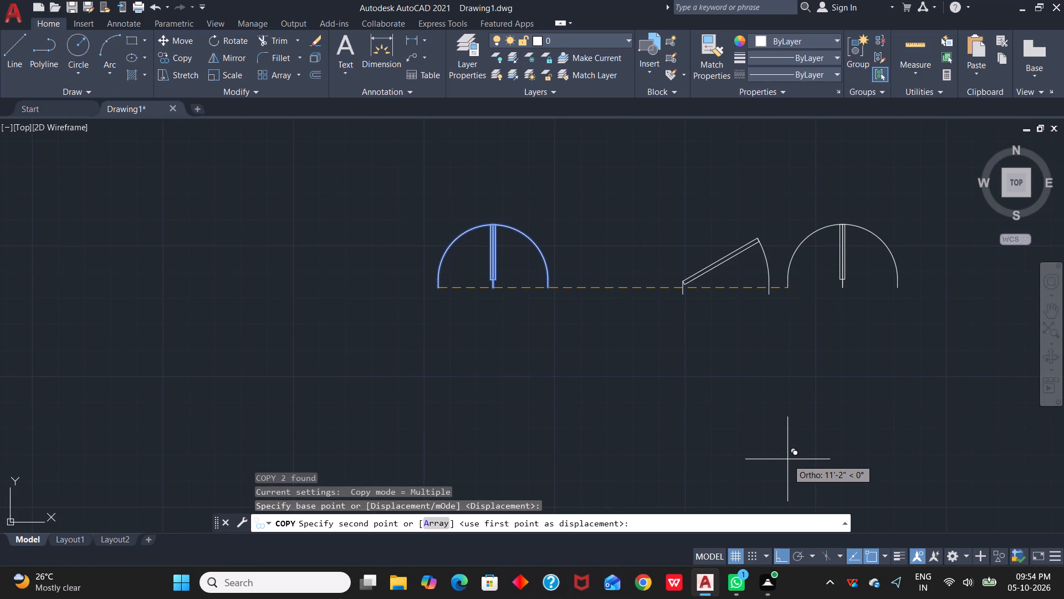
{"action": "key", "text": "F8"}
{"action": "scroll", "coordinate": [787, 459], "scroll_direction": "down", "scroll_amount": 3}
{"action": "middle_click_drag", "start_coordinate": [787, 465], "coordinate": [628, 390]}
{"action": "scroll", "coordinate": [764, 463], "scroll_direction": "up", "scroll_amount": 3}
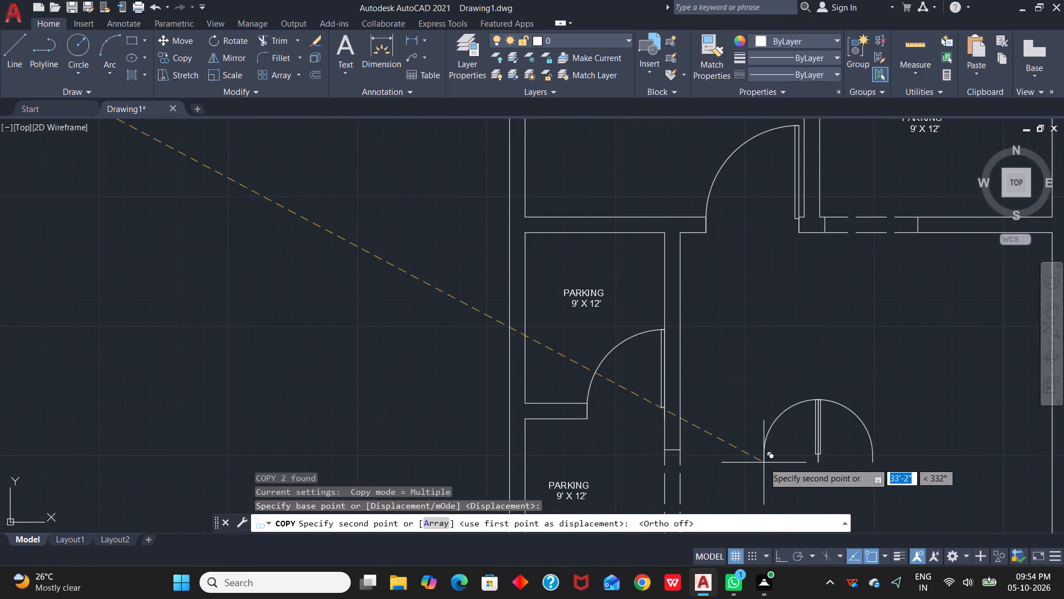
{"action": "middle_click_drag", "start_coordinate": [765, 465], "coordinate": [768, 273]}
{"action": "scroll", "coordinate": [775, 447], "scroll_direction": "down", "scroll_amount": 1}
{"action": "middle_click_drag", "start_coordinate": [768, 451], "coordinate": [776, 304]}
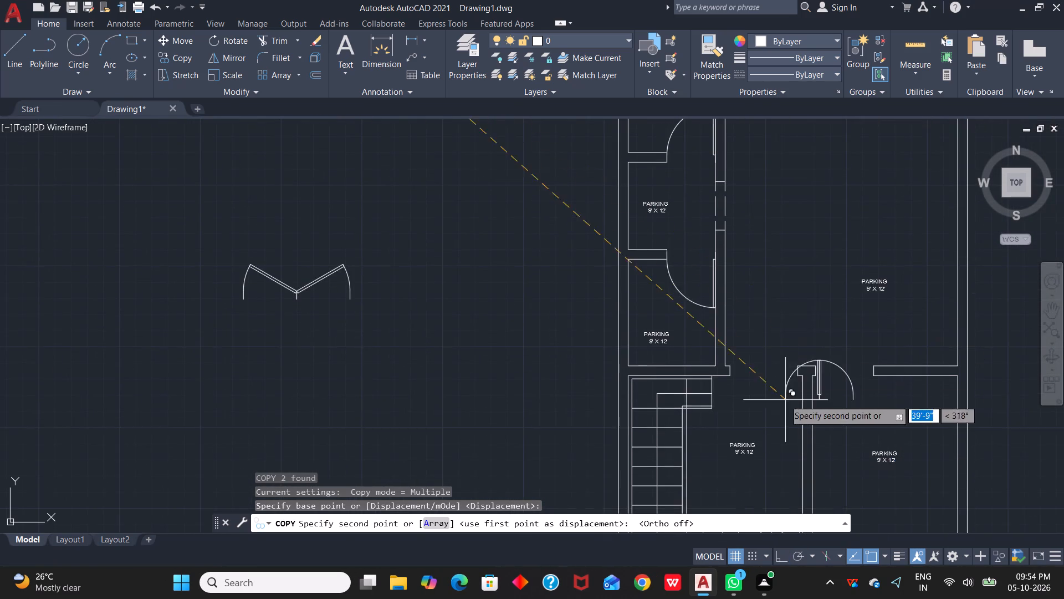
{"action": "scroll", "coordinate": [747, 385], "scroll_direction": "up", "scroll_amount": 3}
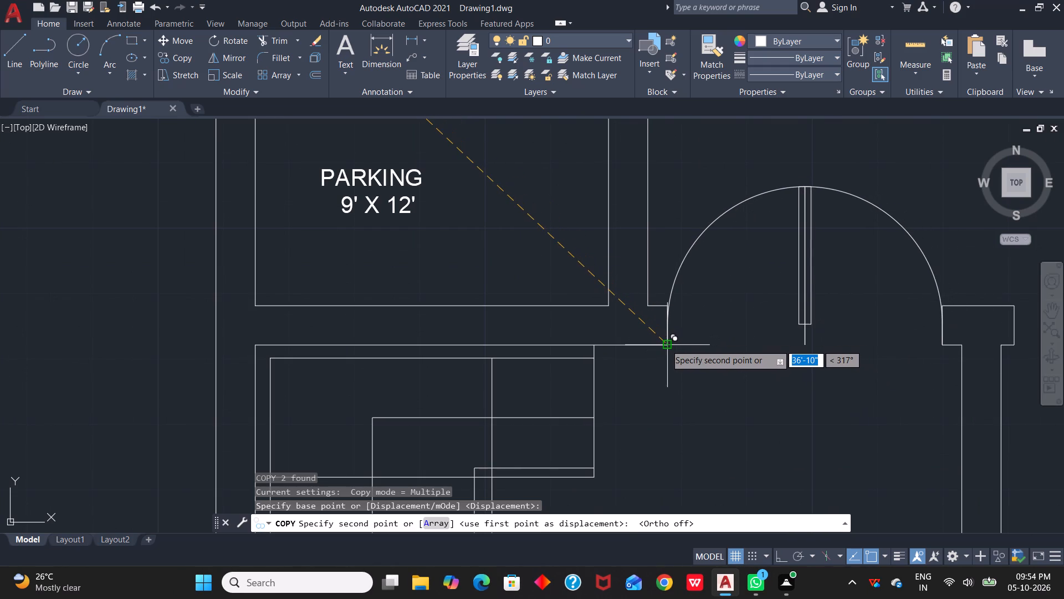
{"action": "left_click", "coordinate": [666, 344]}
{"action": "key", "text": "Escape"}
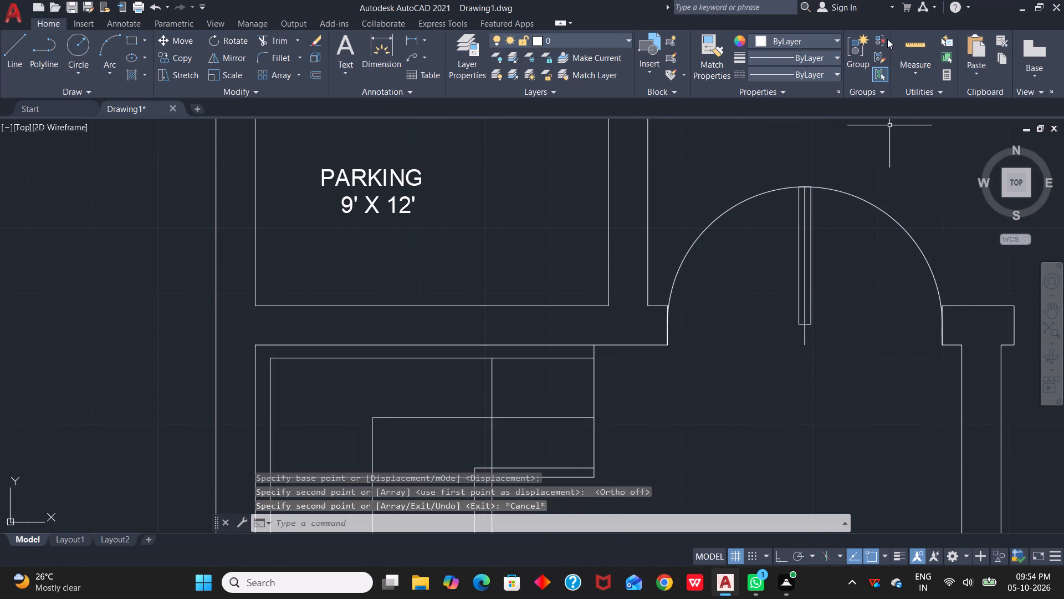
Ungroup the copied double door in the opening beside the staircase.
{"action": "left_click", "coordinate": [800, 203]}
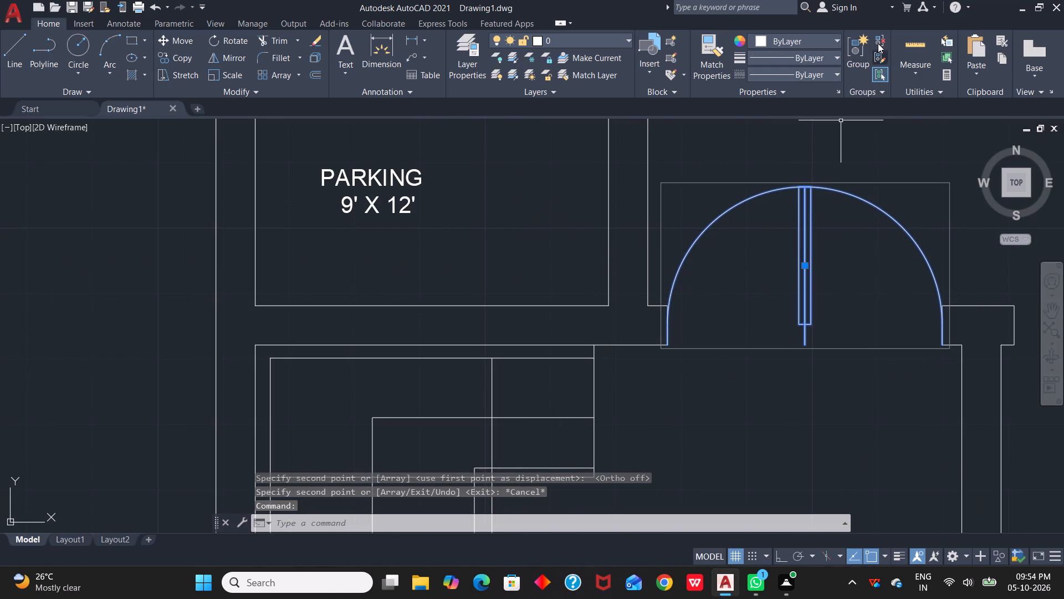
{"action": "left_click", "coordinate": [878, 43]}
Set both leaves of the double door beside the staircase to Open 45º.
{"action": "left_click", "coordinate": [799, 296]}
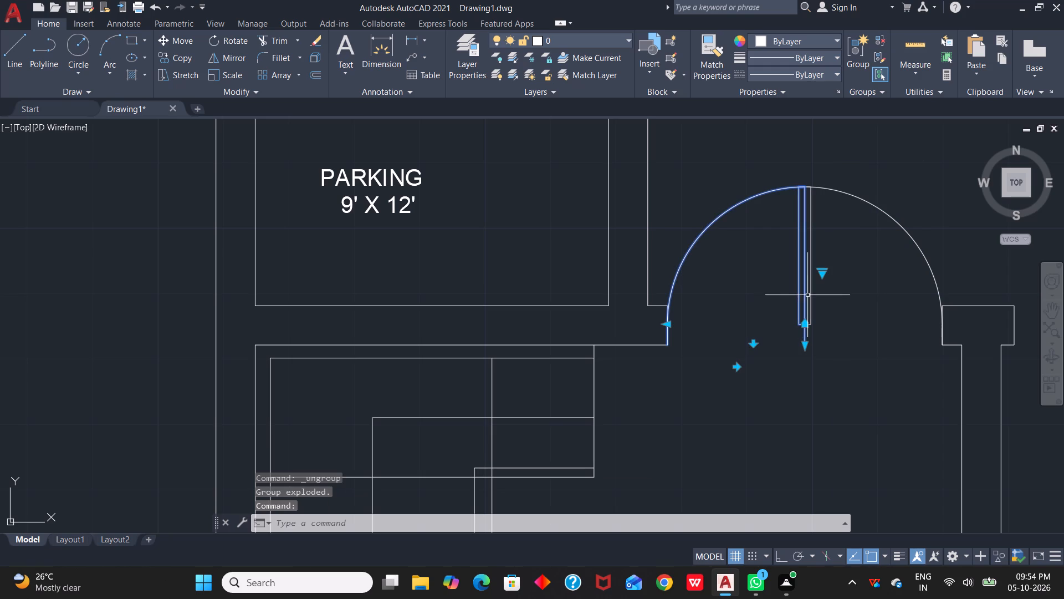
{"action": "left_click", "coordinate": [822, 274]}
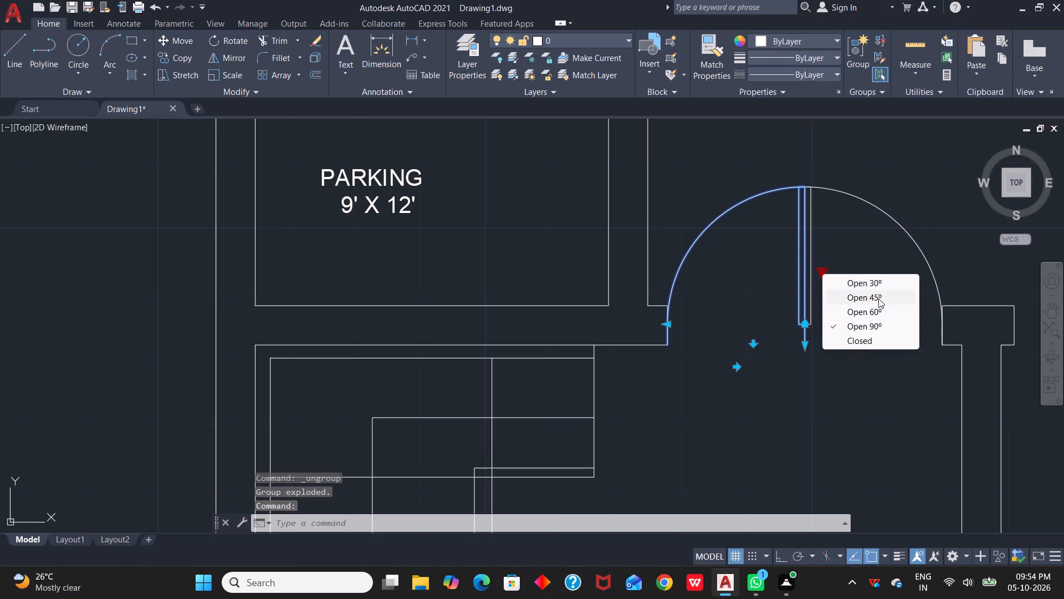
{"action": "left_click", "coordinate": [878, 298]}
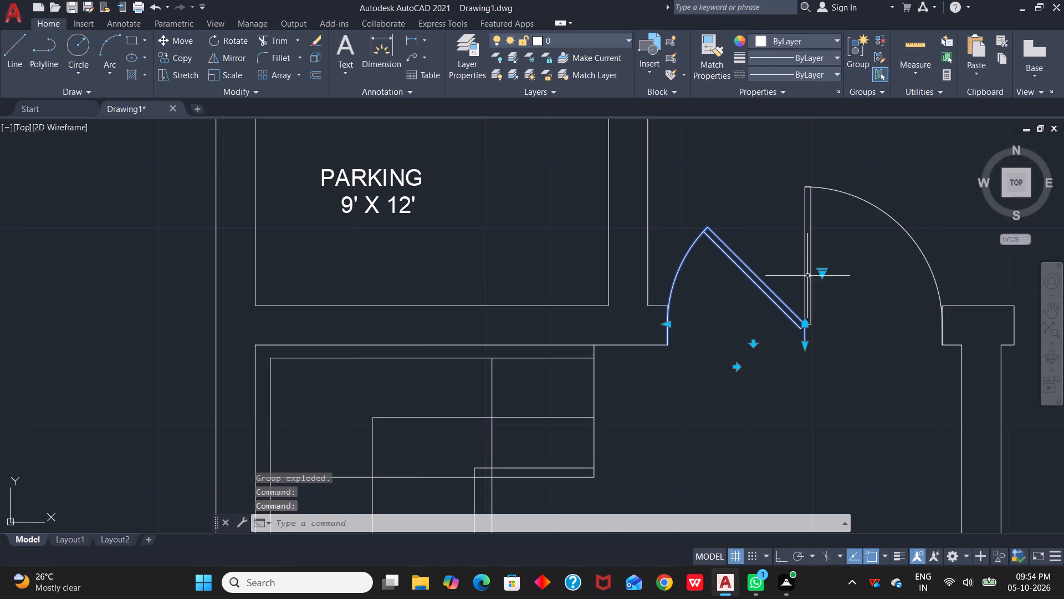
{"action": "left_click", "coordinate": [807, 276]}
{"action": "left_click", "coordinate": [810, 276]}
{"action": "left_click", "coordinate": [809, 276]}
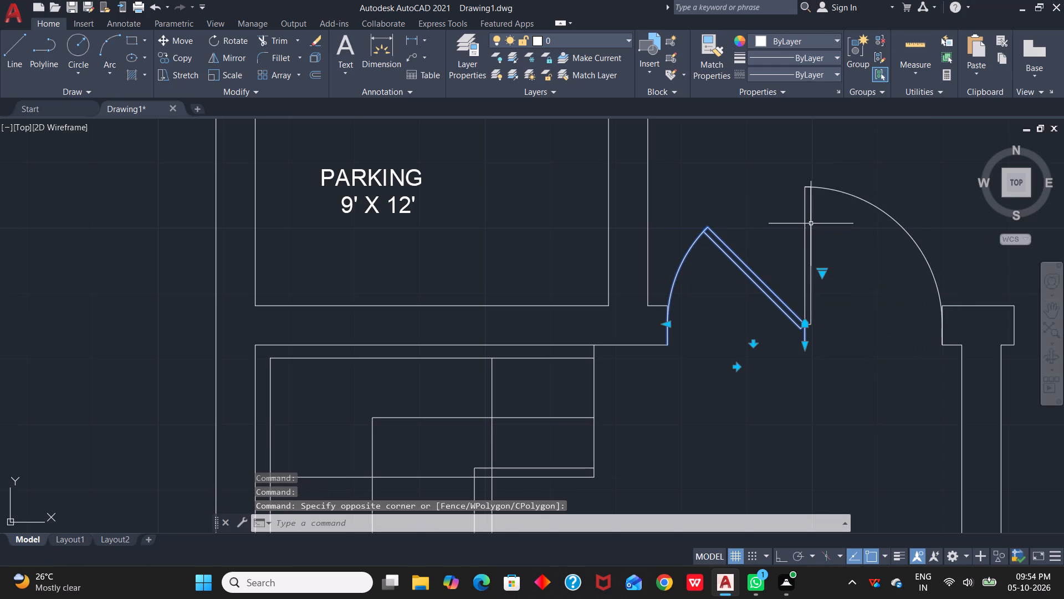
{"action": "left_click", "coordinate": [811, 224]}
{"action": "left_click", "coordinate": [790, 273]}
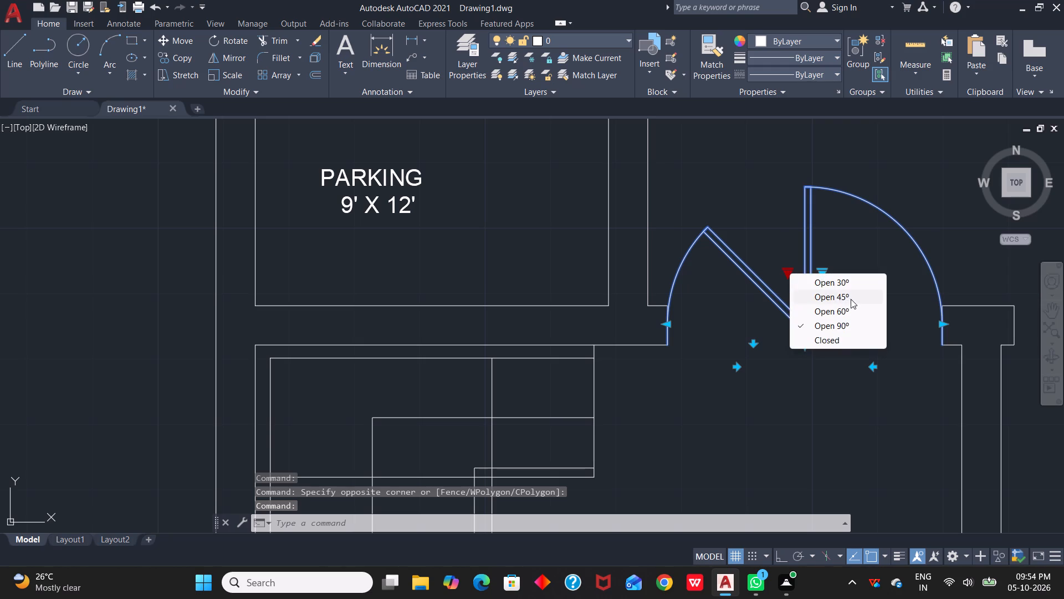
{"action": "left_click", "coordinate": [851, 298]}
{"action": "key", "text": "Escape"}
Flip both leaves of the double door horizontally so their hinges sit at the outer wall jambs.
{"action": "scroll", "coordinate": [879, 320], "scroll_direction": "down", "scroll_amount": 1}
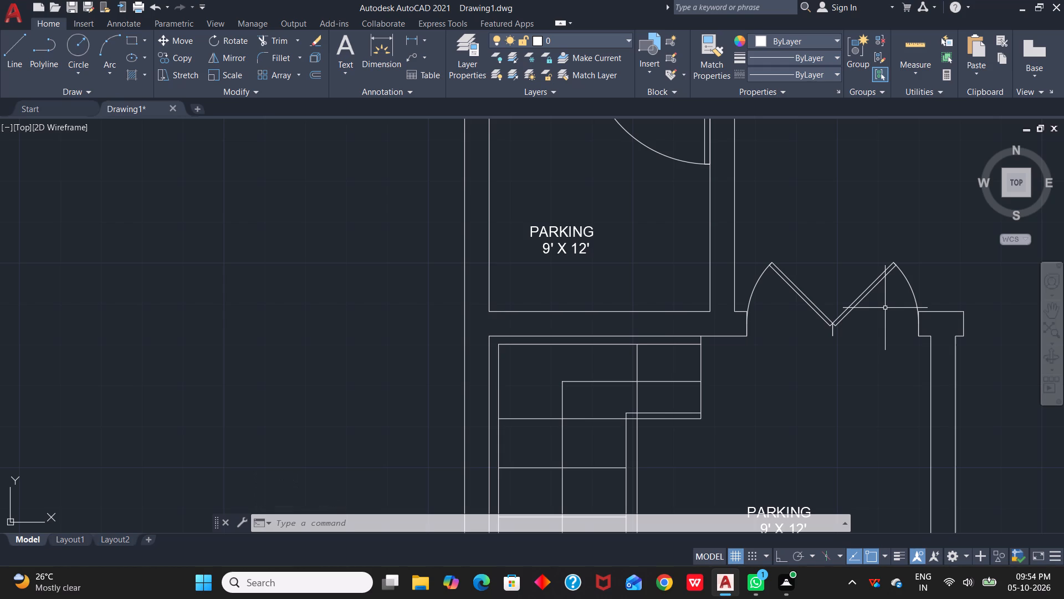
{"action": "scroll", "coordinate": [888, 307], "scroll_direction": "down", "scroll_amount": 1}
{"action": "left_click", "coordinate": [842, 308]}
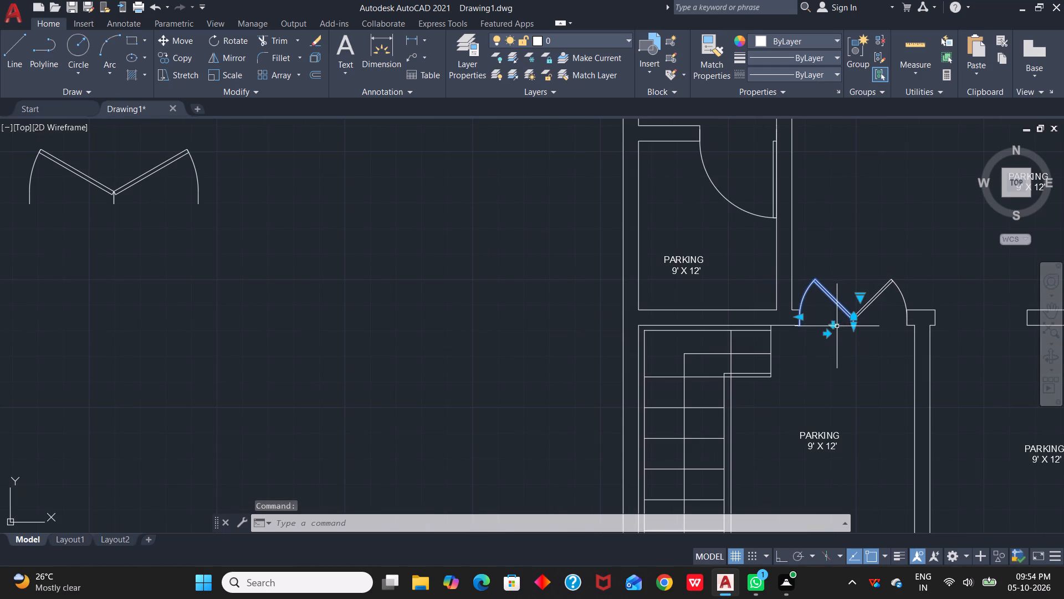
{"action": "left_click", "coordinate": [827, 332]}
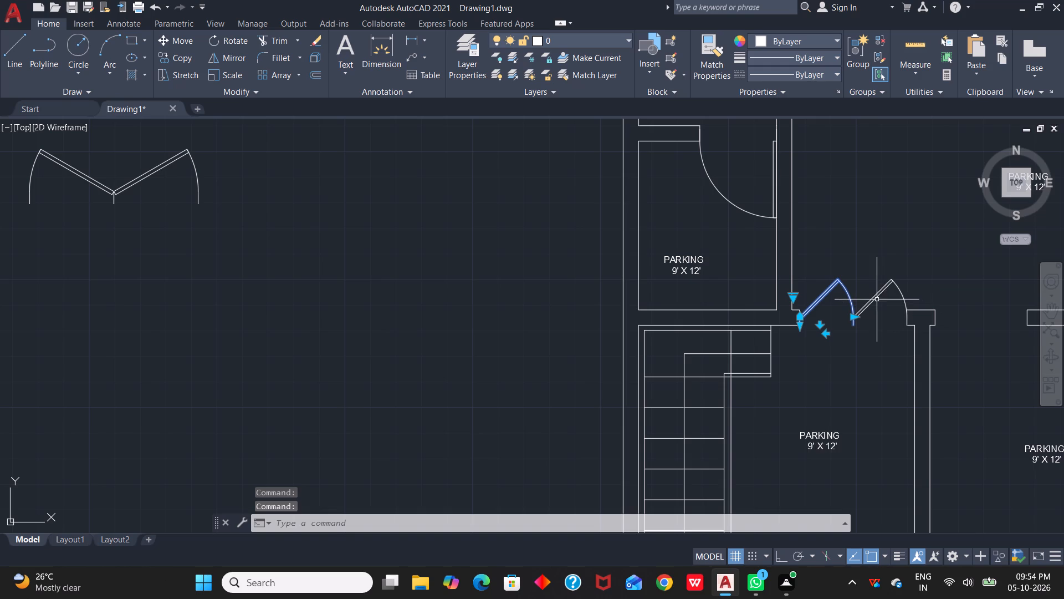
{"action": "left_click", "coordinate": [874, 298]}
{"action": "left_click", "coordinate": [879, 336]}
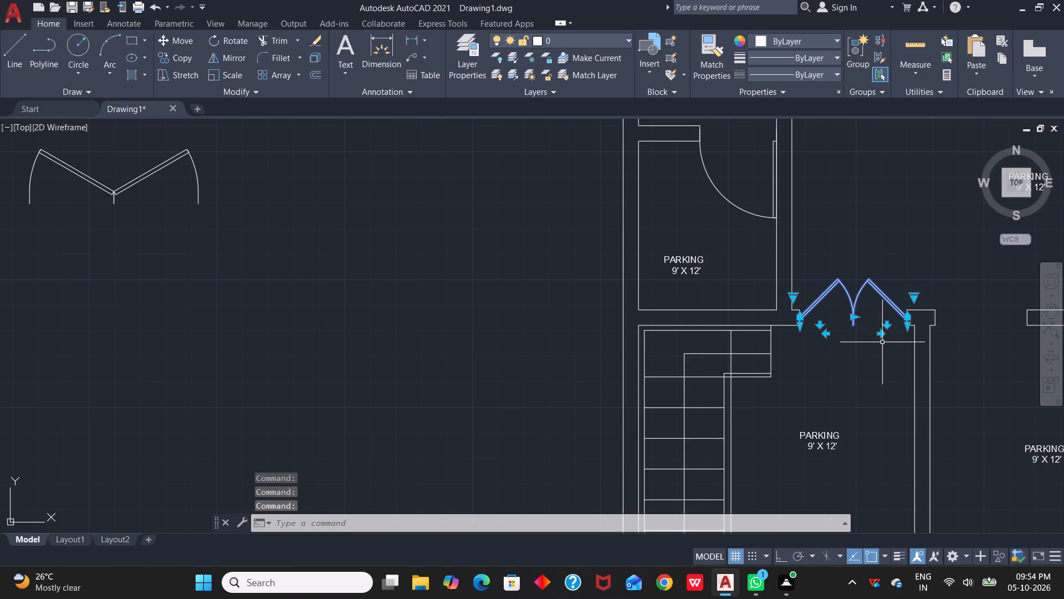
Set both leaves of the double door beside the staircase to Open 90º.
{"action": "left_click", "coordinate": [914, 299]}
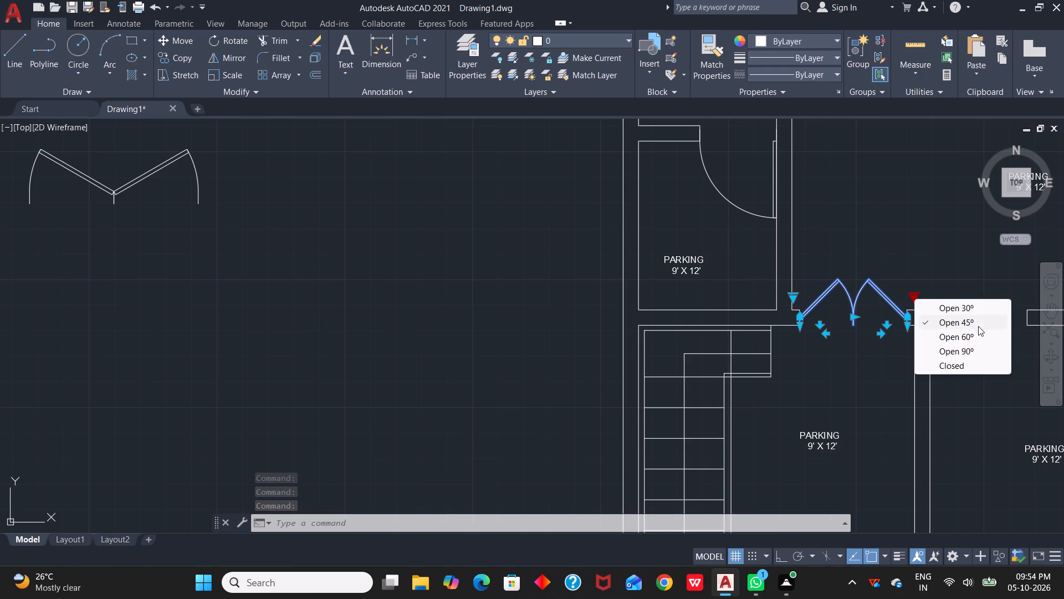
{"action": "left_click", "coordinate": [968, 348]}
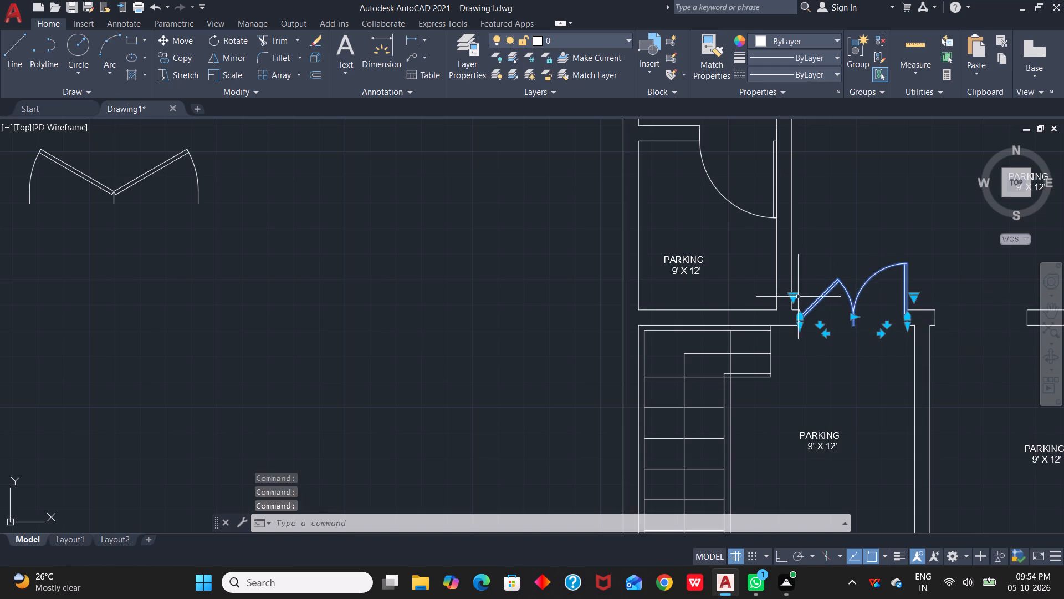
{"action": "left_click", "coordinate": [794, 297]}
{"action": "left_click", "coordinate": [854, 347]}
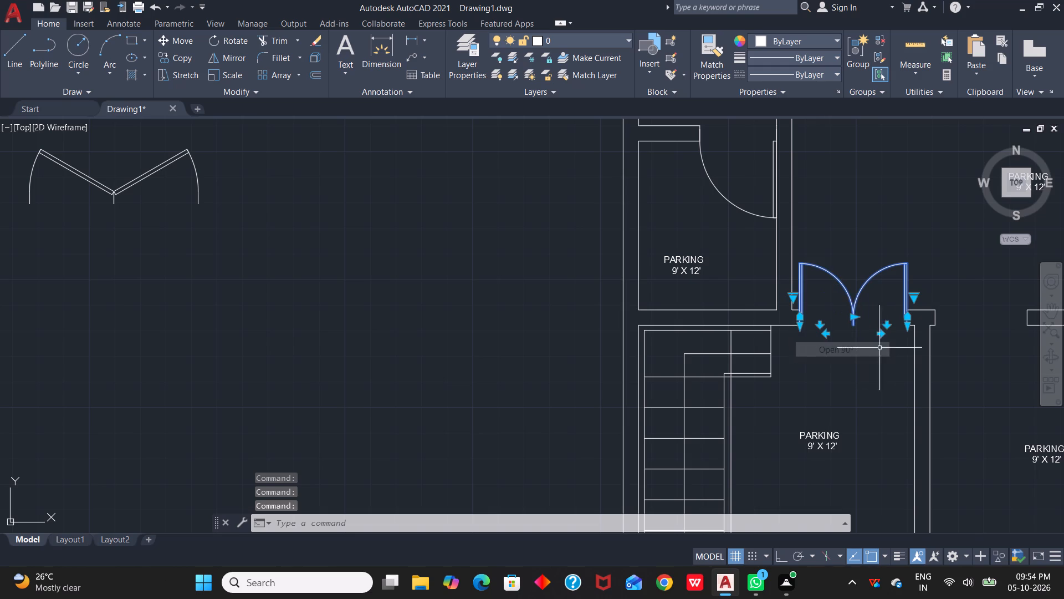
{"action": "scroll", "coordinate": [907, 348], "scroll_direction": "down", "scroll_amount": 1}
{"action": "scroll", "coordinate": [901, 344], "scroll_direction": "up", "scroll_amount": 3}
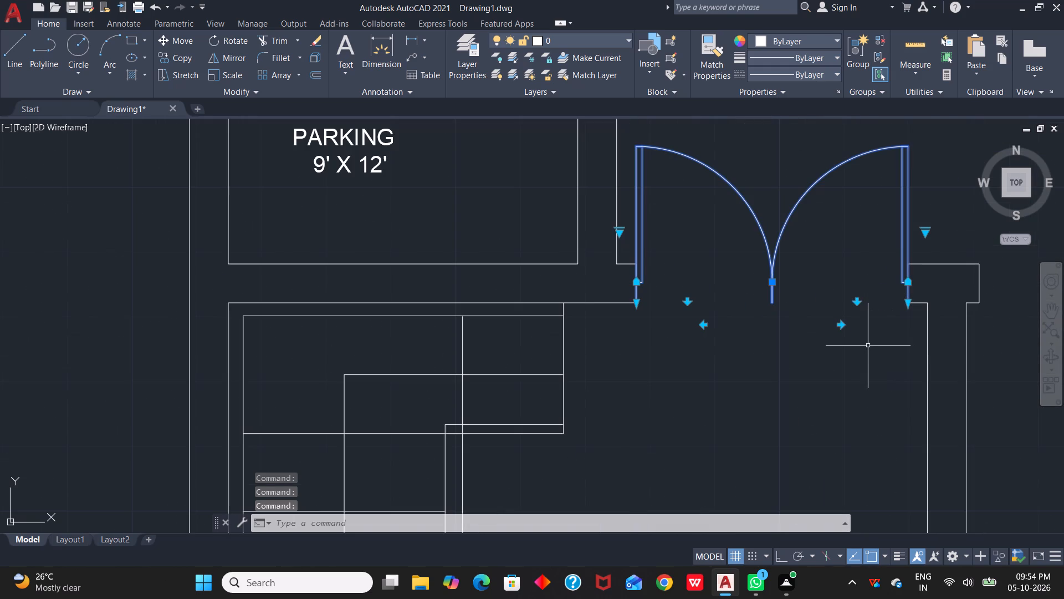
{"action": "key", "text": "Escape"}
Delete the spare double door lying outside the floor plan.
{"action": "scroll", "coordinate": [828, 335], "scroll_direction": "down", "scroll_amount": 1}
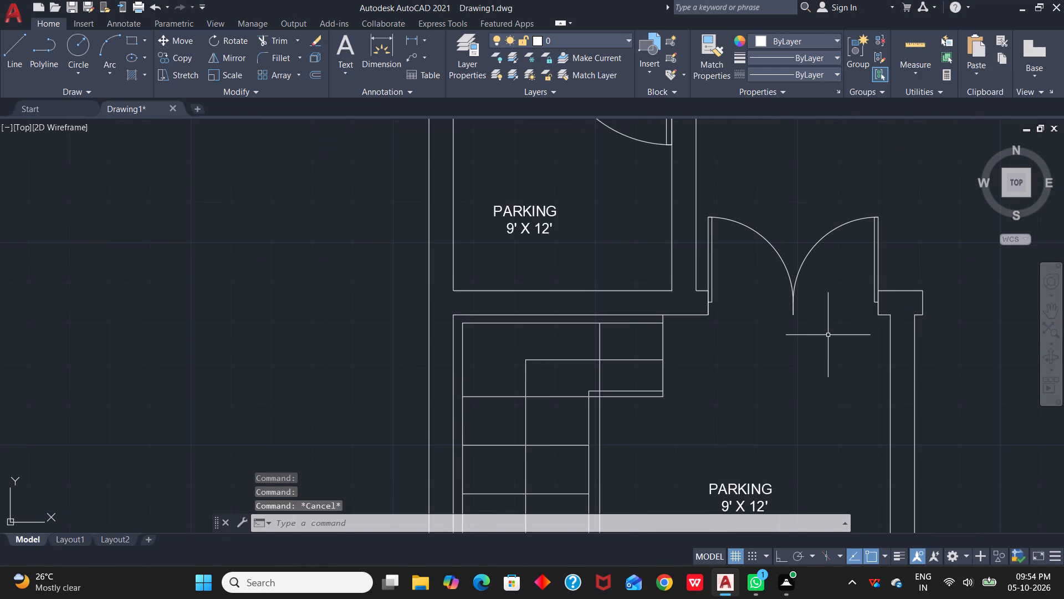
{"action": "scroll", "coordinate": [828, 333], "scroll_direction": "up", "scroll_amount": 1}
{"action": "scroll", "coordinate": [827, 321], "scroll_direction": "down", "scroll_amount": 2}
{"action": "scroll", "coordinate": [929, 360], "scroll_direction": "down", "scroll_amount": 1}
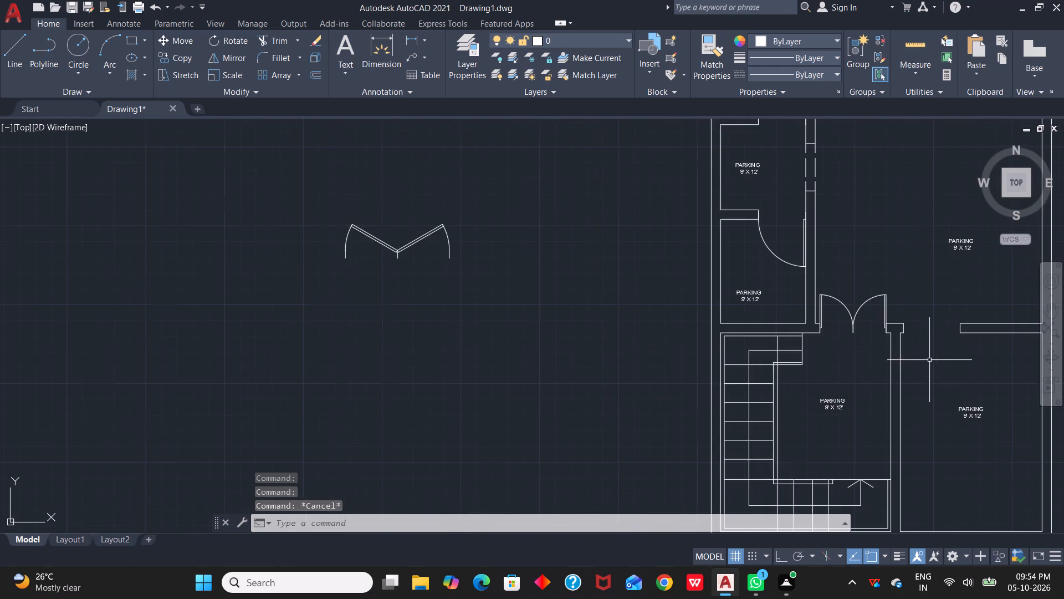
{"action": "middle_click_drag", "start_coordinate": [938, 361], "coordinate": [838, 353]}
{"action": "left_click_drag", "start_coordinate": [185, 170], "coordinate": [207, 190]}
{"action": "left_click", "coordinate": [440, 323]}
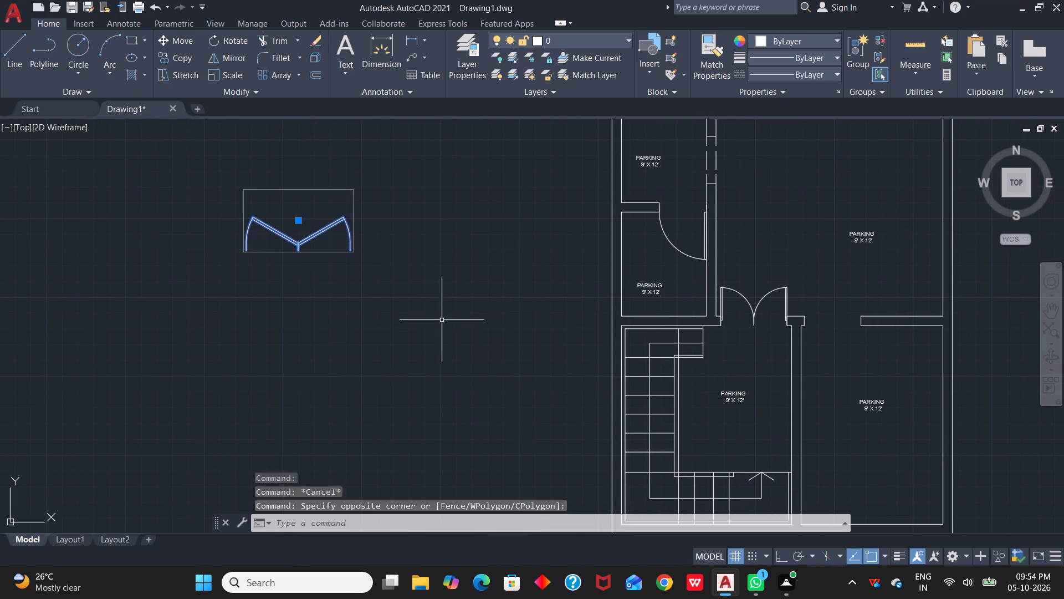
{"action": "key", "text": "Delete"}
Scale the spare single door block outside the plan by reference, from its hinge jamb end across the opening, to a new length of 3'.
{"action": "scroll", "coordinate": [469, 311], "scroll_direction": "down", "scroll_amount": 3}
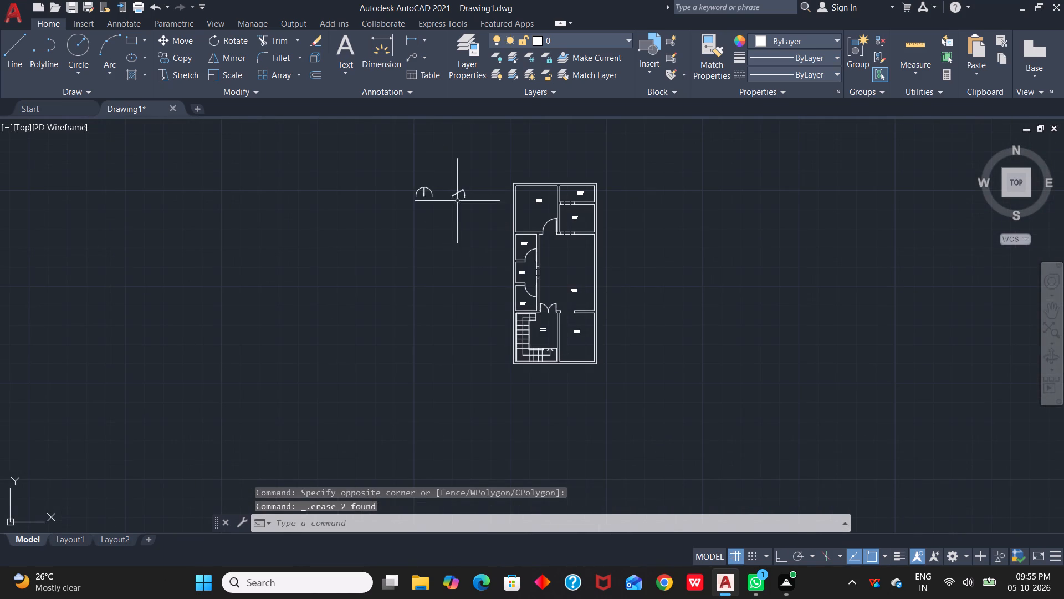
{"action": "scroll", "coordinate": [457, 200], "scroll_direction": "up", "scroll_amount": 2}
{"action": "left_click", "coordinate": [429, 165]}
{"action": "left_click", "coordinate": [496, 223]}
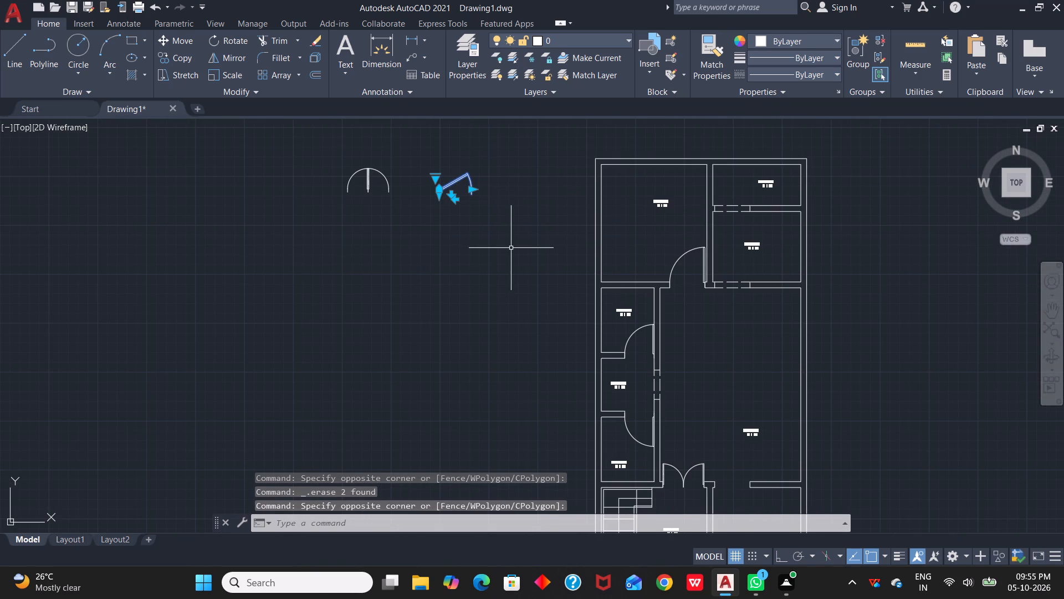
{"action": "type", "text": "SC"}
{"action": "key", "text": "space"}
{"action": "scroll", "coordinate": [437, 181], "scroll_direction": "up", "scroll_amount": 3}
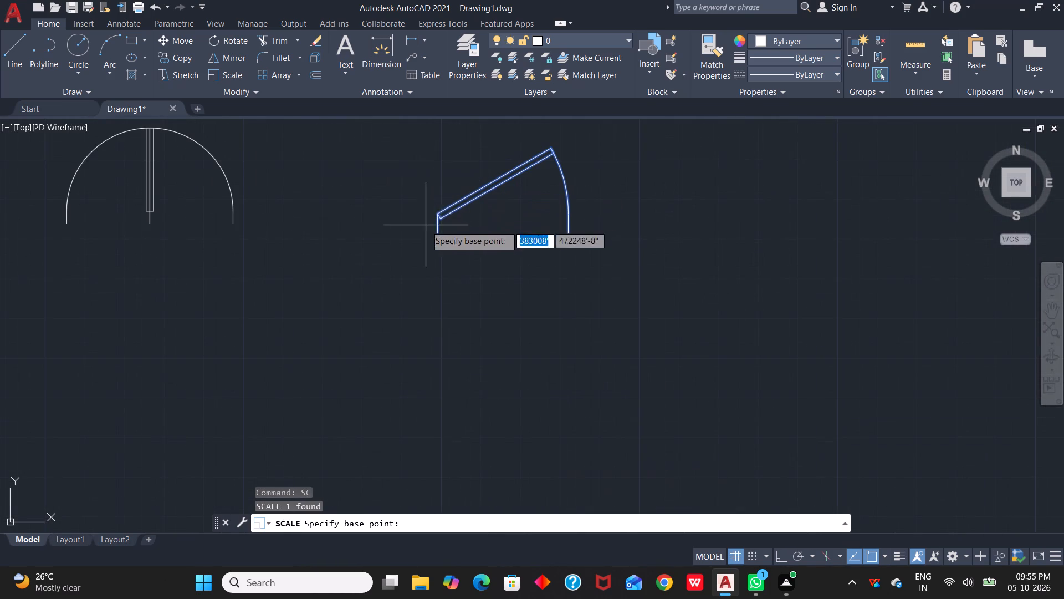
{"action": "left_click", "coordinate": [437, 230]}
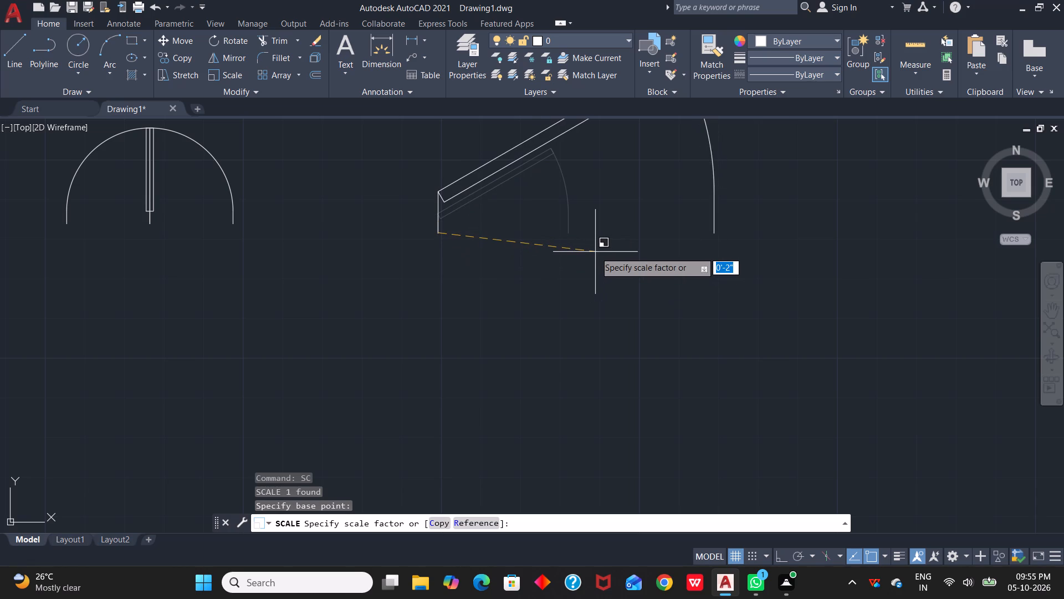
{"action": "type", "text": "R"}
{"action": "key", "text": "space"}
{"action": "left_click", "coordinate": [437, 235]}
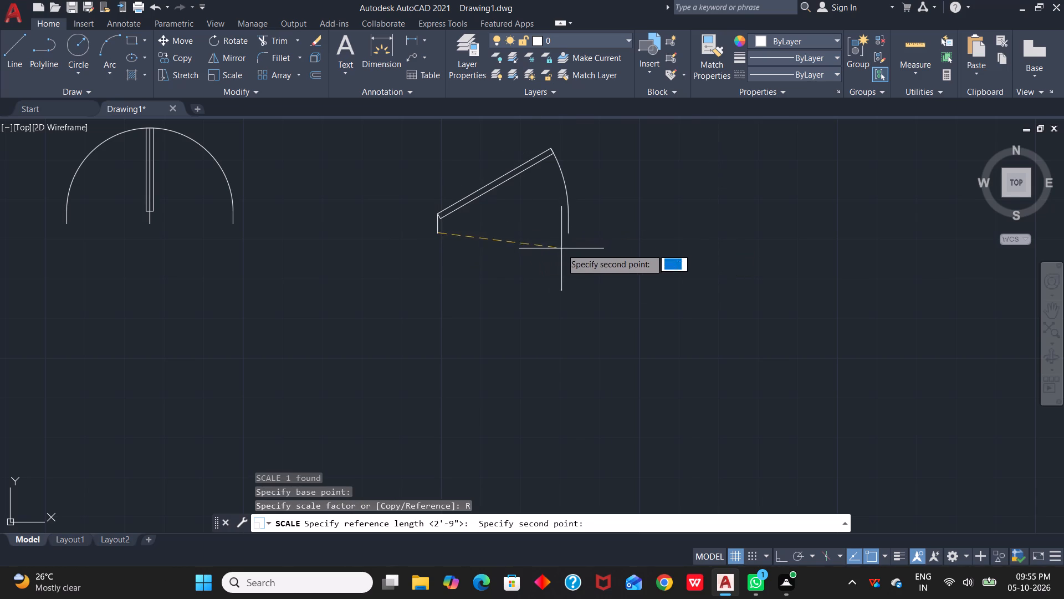
{"action": "left_click", "coordinate": [567, 236]}
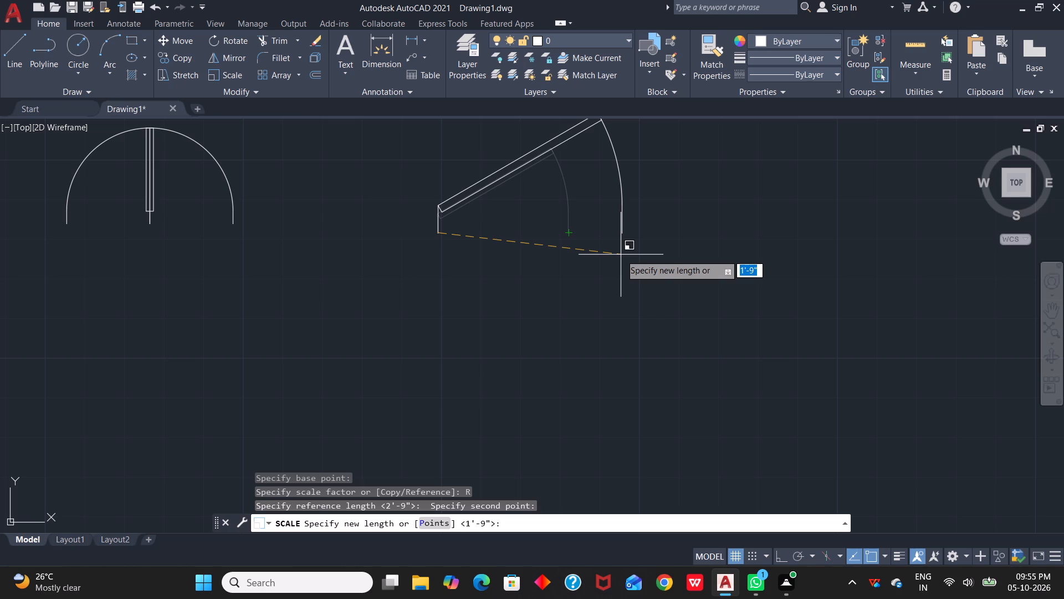
{"action": "type", "text": "3'"}
{"action": "key", "text": "space"}
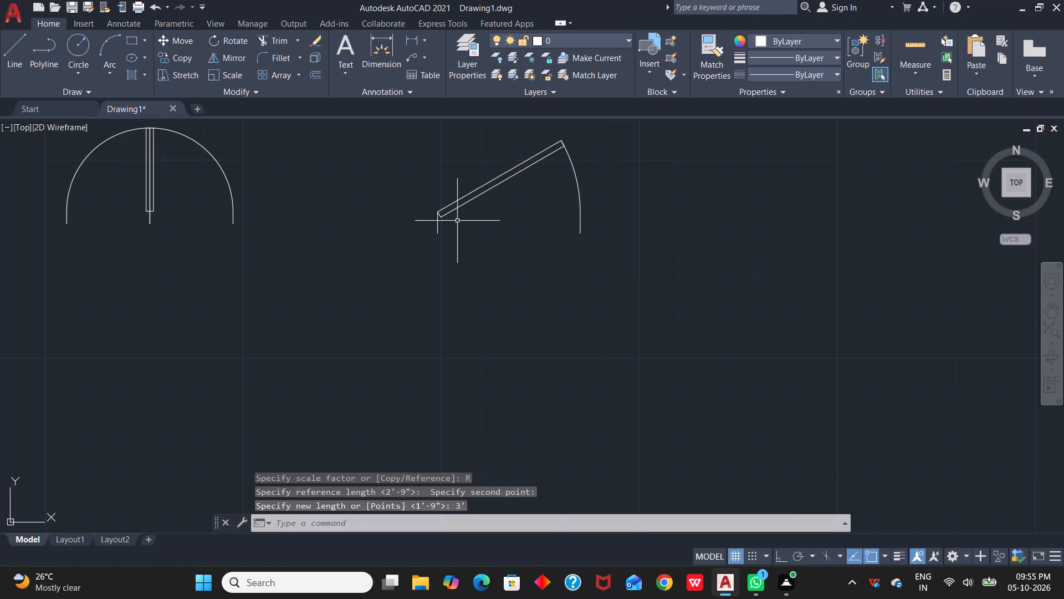
Copy the 3' door from its hinge jamb end to the lower wall corner of the opening into the lower-right room.
{"action": "left_click", "coordinate": [444, 210]}
{"action": "key", "text": "c"}
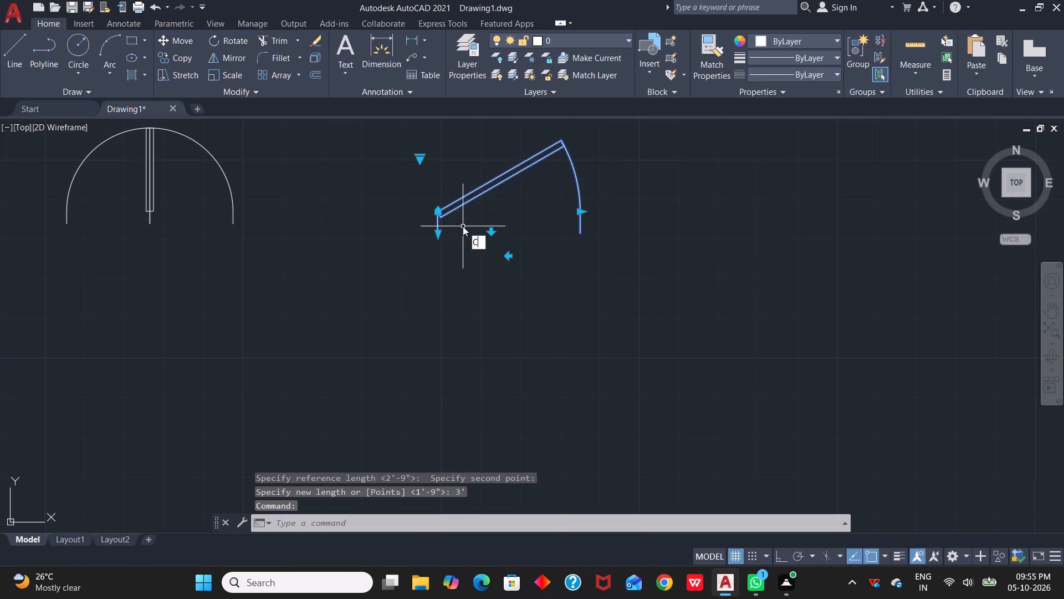
{"action": "key", "text": "o"}
{"action": "key", "text": "space"}
{"action": "left_click", "coordinate": [433, 233]}
{"action": "scroll", "coordinate": [702, 288], "scroll_direction": "down", "scroll_amount": 4}
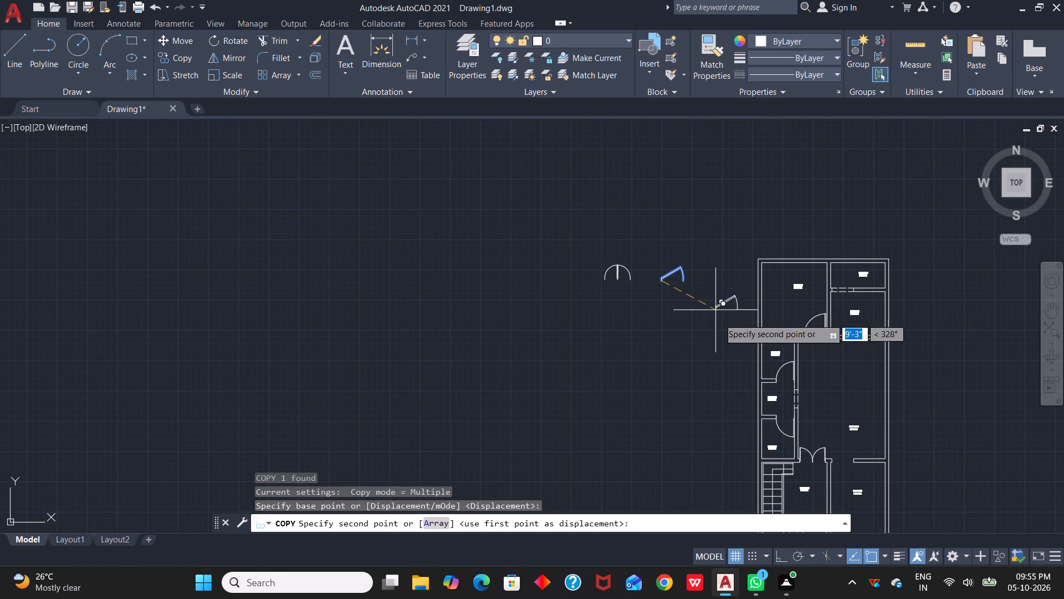
{"action": "middle_click_drag", "start_coordinate": [828, 432], "coordinate": [746, 399]}
{"action": "scroll", "coordinate": [768, 440], "scroll_direction": "up", "scroll_amount": 2}
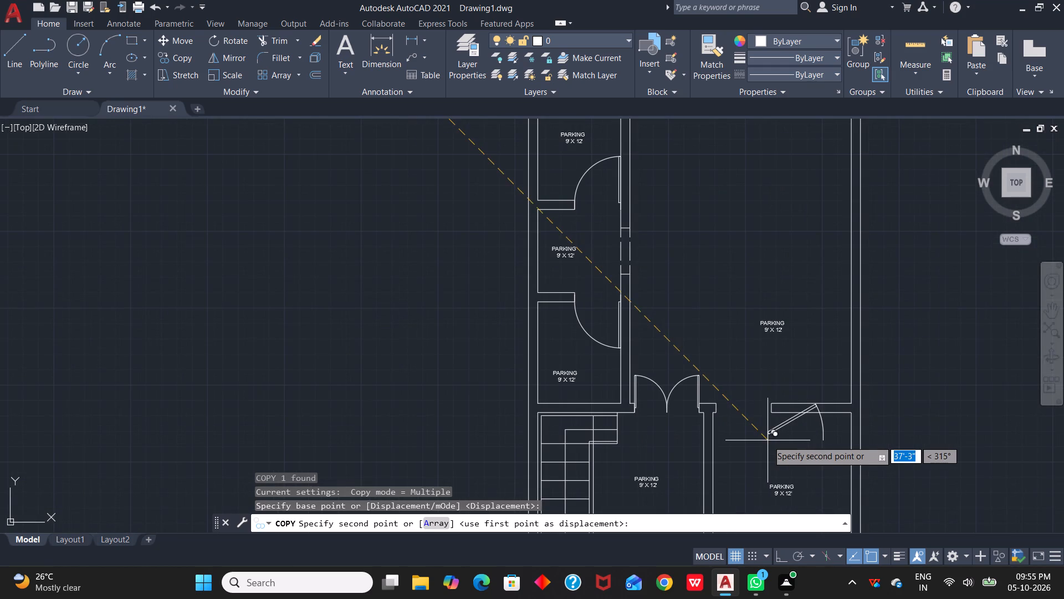
{"action": "scroll", "coordinate": [720, 440], "scroll_direction": "up", "scroll_amount": 3}
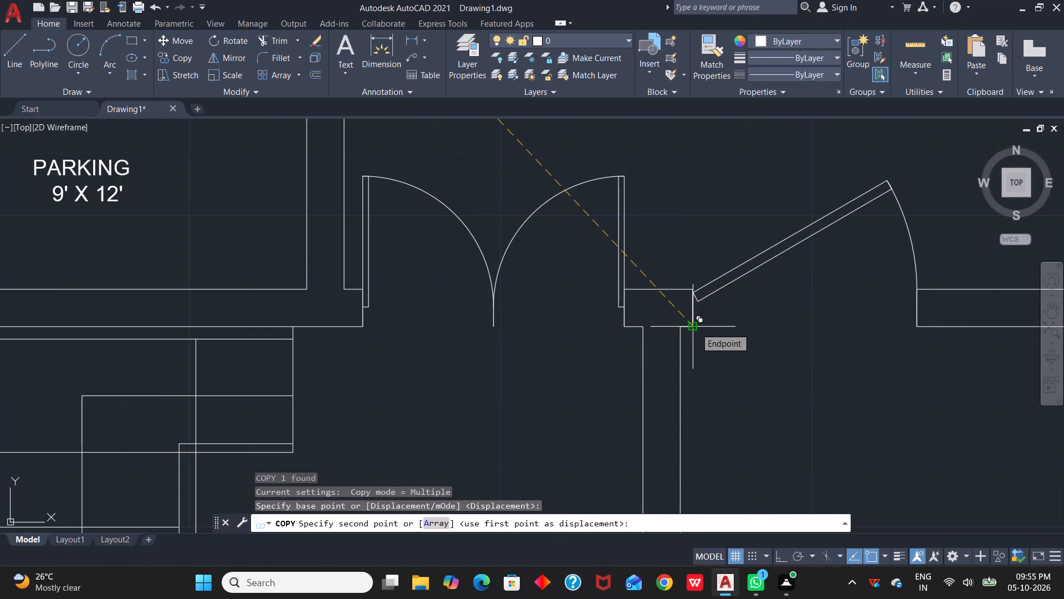
{"action": "scroll", "coordinate": [695, 328], "scroll_direction": "up", "scroll_amount": 3}
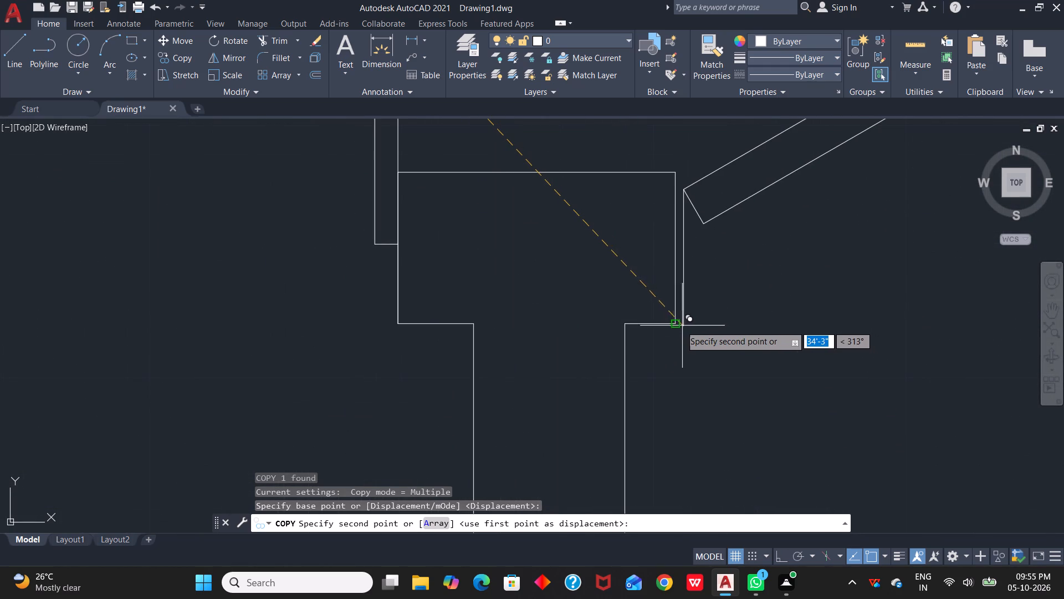
{"action": "left_click", "coordinate": [679, 324]}
{"action": "scroll", "coordinate": [709, 341], "scroll_direction": "down", "scroll_amount": 7}
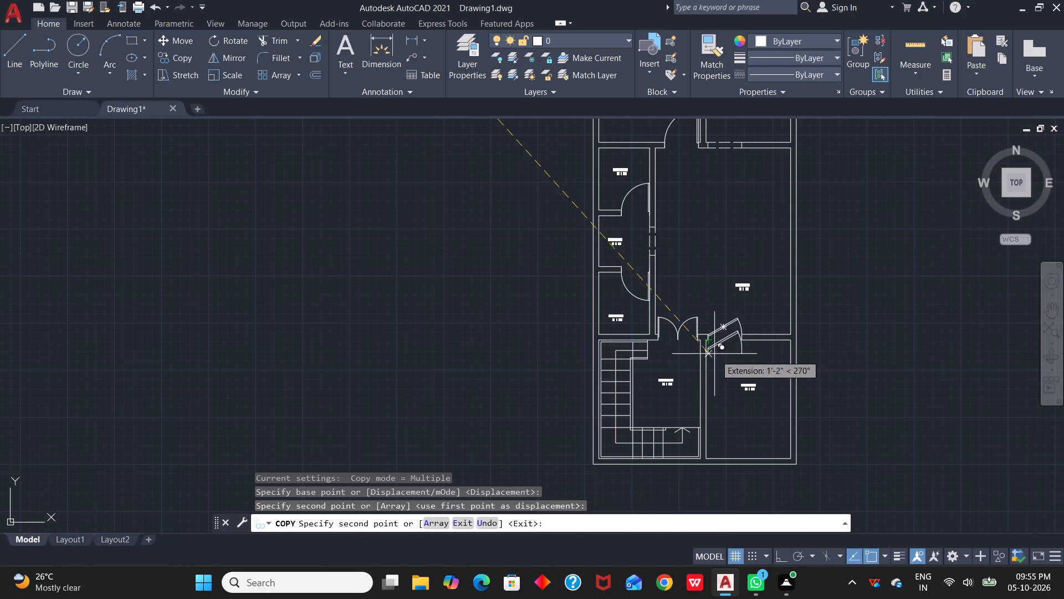
{"action": "key", "text": "Escape"}
Flip the lower-right room's door vertically so it swings into the room, and set it to Open 90º.
{"action": "scroll", "coordinate": [733, 348], "scroll_direction": "up", "scroll_amount": 4}
{"action": "left_click", "coordinate": [662, 212]}
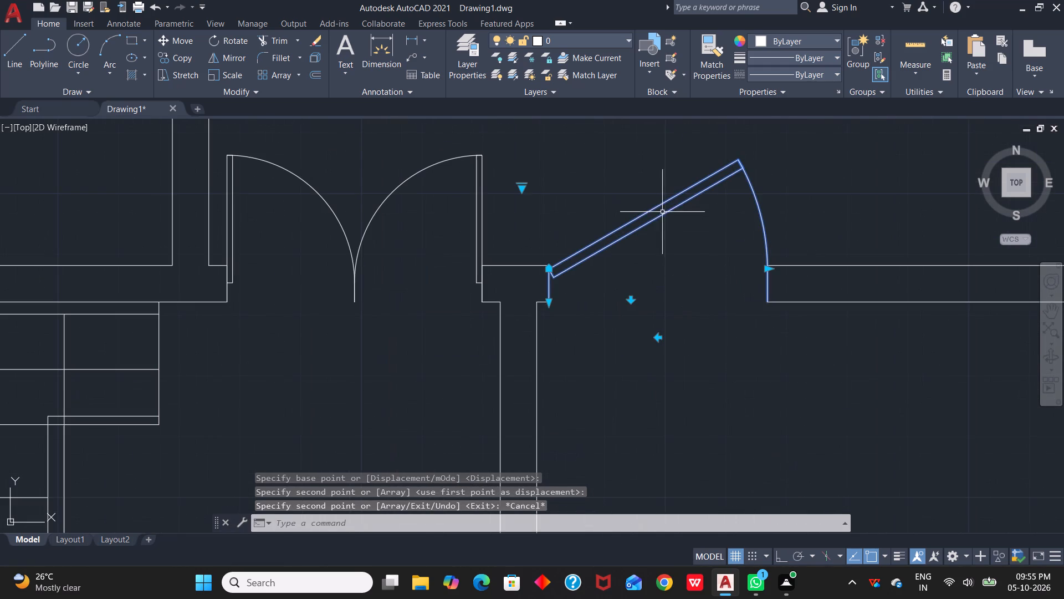
{"action": "left_click", "coordinate": [634, 299]}
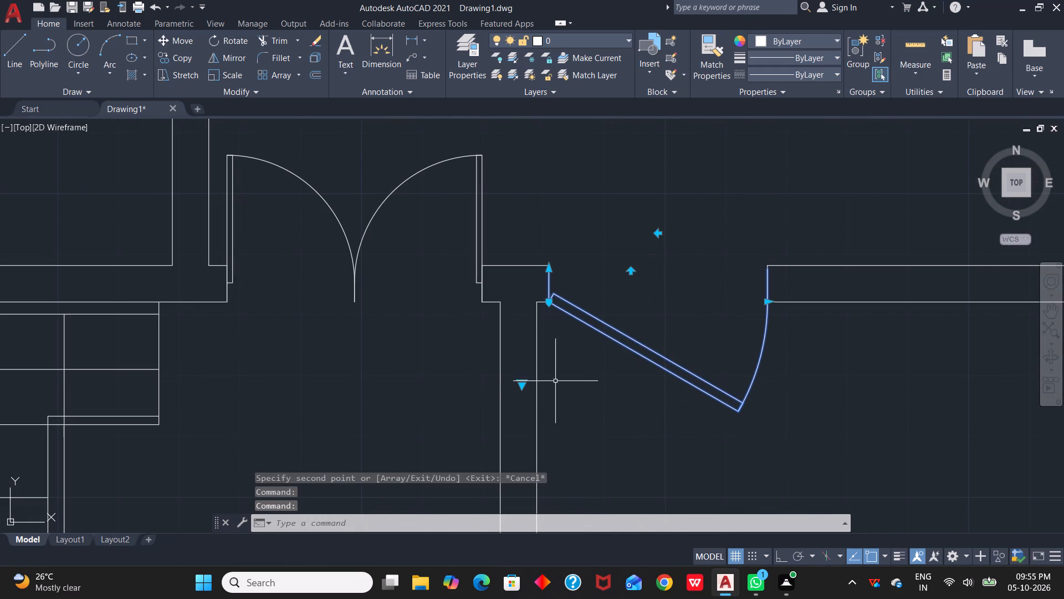
{"action": "left_click", "coordinate": [523, 385]}
{"action": "left_click", "coordinate": [587, 438]}
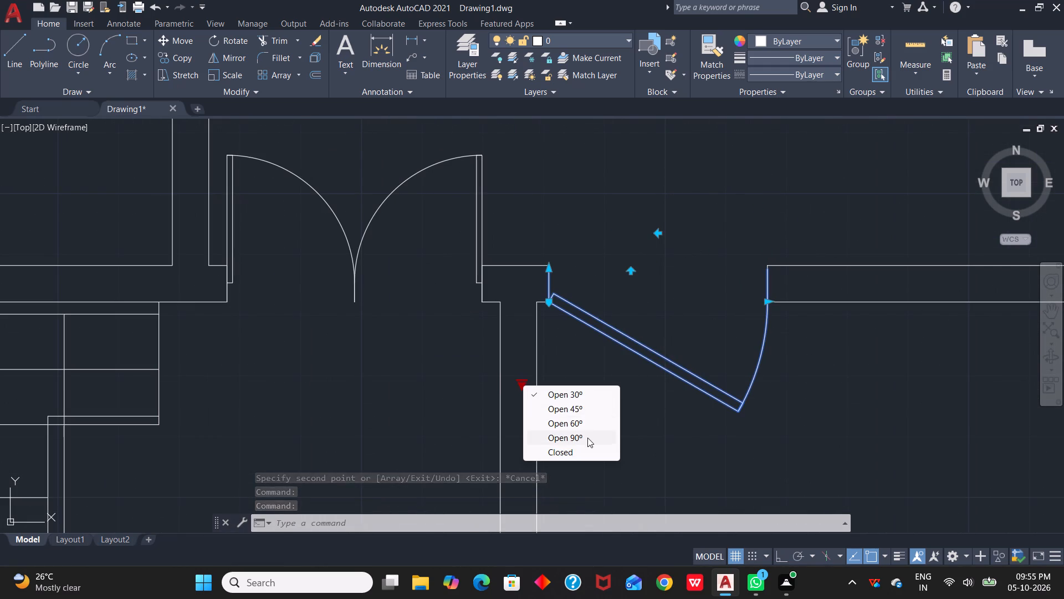
{"action": "scroll", "coordinate": [683, 364], "scroll_direction": "down", "scroll_amount": 3}
{"action": "key", "text": "Escape"}
Delete the leftover single and double door blocks outside the floor plan.
{"action": "scroll", "coordinate": [683, 336], "scroll_direction": "down", "scroll_amount": 3}
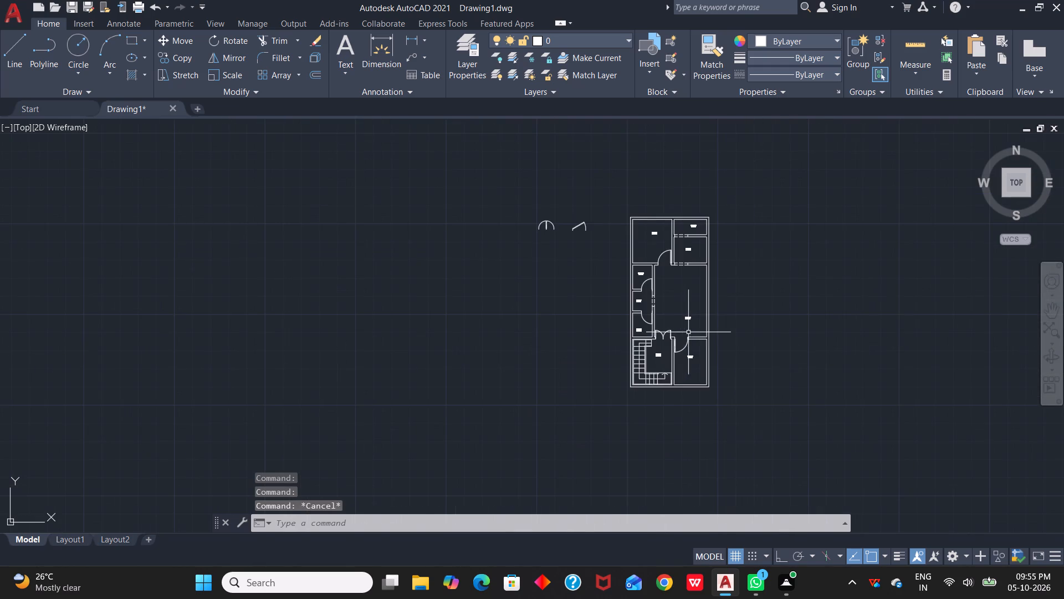
{"action": "scroll", "coordinate": [693, 268], "scroll_direction": "up", "scroll_amount": 2}
{"action": "left_click_drag", "start_coordinate": [269, 149], "coordinate": [293, 151]}
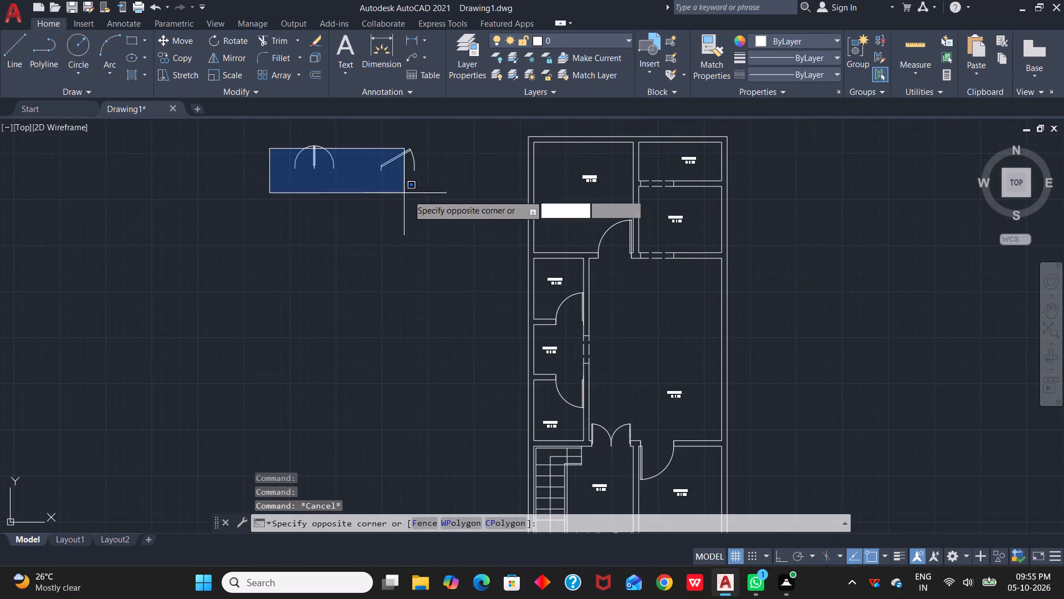
{"action": "left_click", "coordinate": [440, 197]}
{"action": "key", "text": "Delete"}
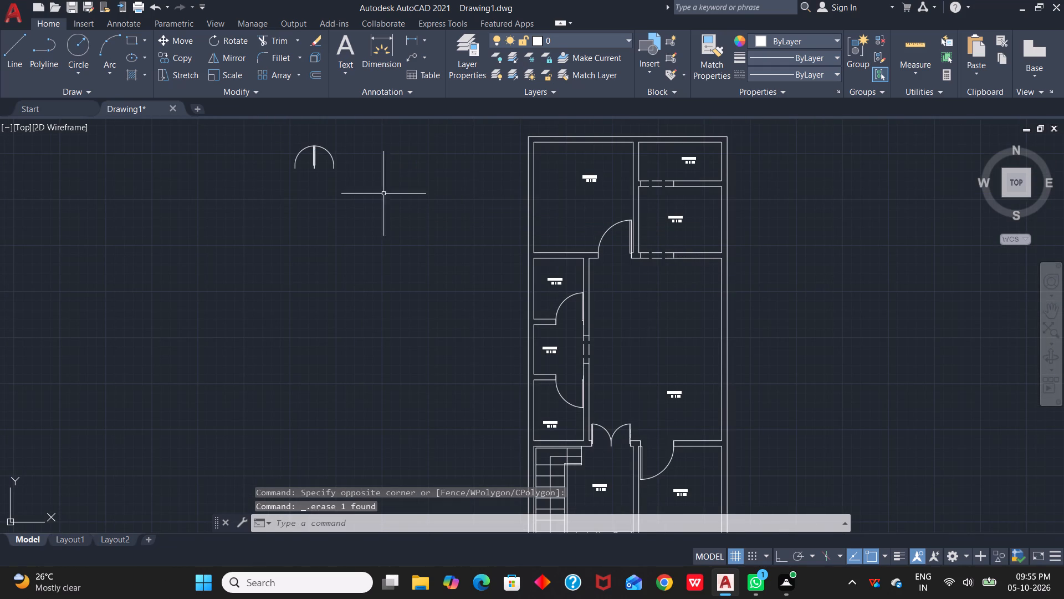
{"action": "left_click_drag", "start_coordinate": [273, 139], "coordinate": [301, 141]}
{"action": "left_click", "coordinate": [413, 220]}
{"action": "key", "text": "Delete"}
Set the text height of the lower-right room's PARKING label to 6" through its quick properties.
{"action": "scroll", "coordinate": [414, 248], "scroll_direction": "down", "scroll_amount": 2}
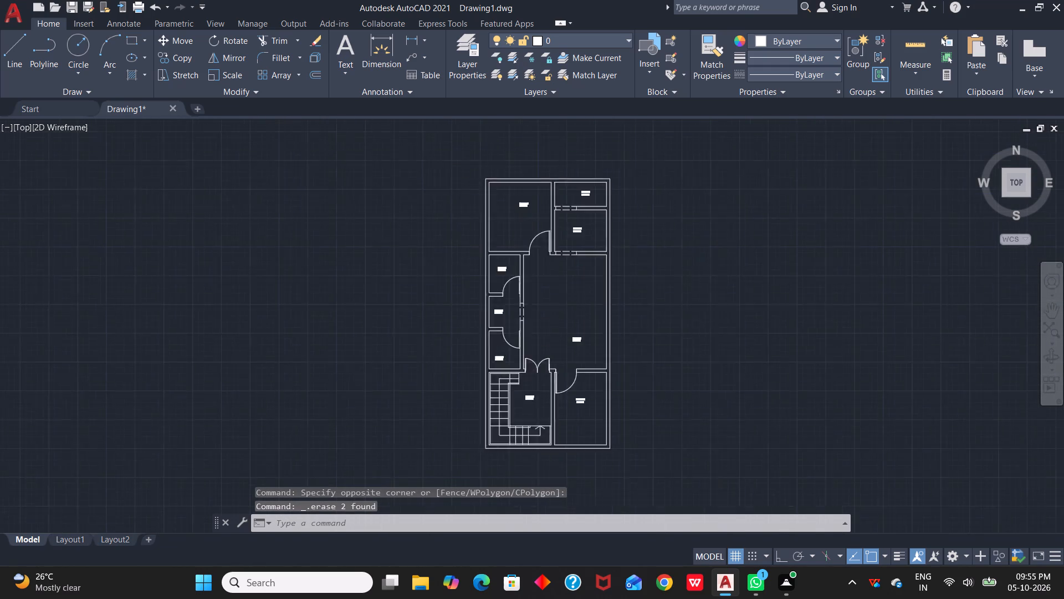
{"action": "middle_click_drag", "start_coordinate": [558, 293], "coordinate": [722, 266]}
{"action": "scroll", "coordinate": [720, 271], "scroll_direction": "up", "scroll_amount": 1}
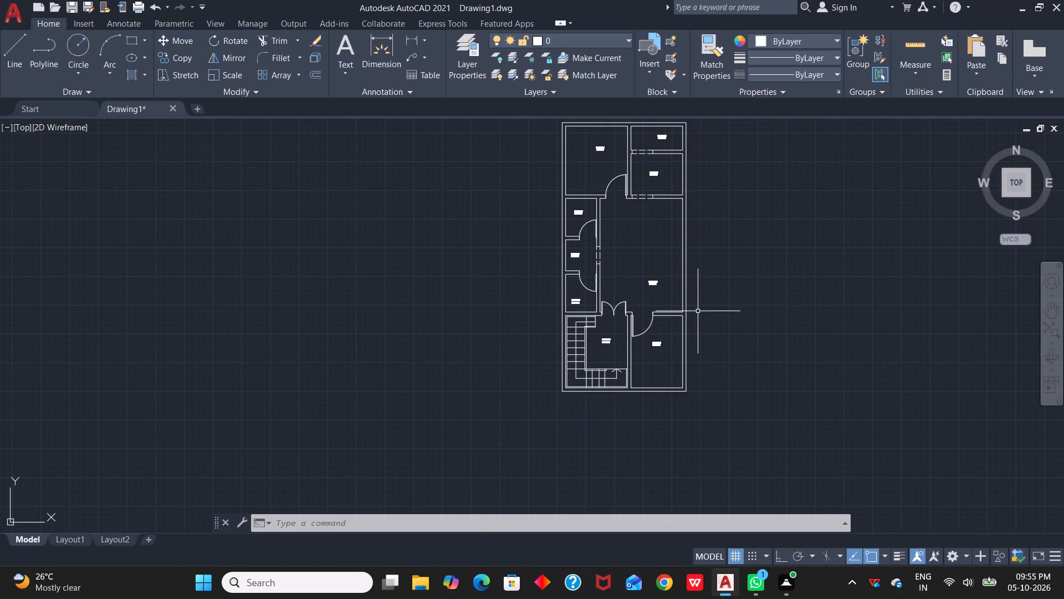
{"action": "left_click", "coordinate": [654, 346]}
{"action": "right_click", "coordinate": [654, 346]}
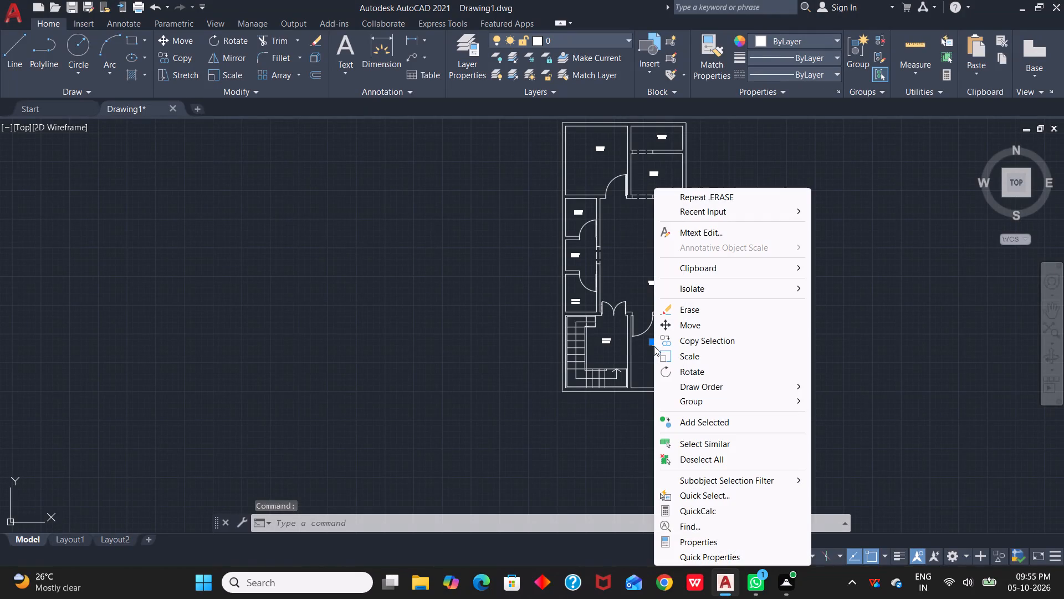
{"action": "left_click", "coordinate": [704, 557]}
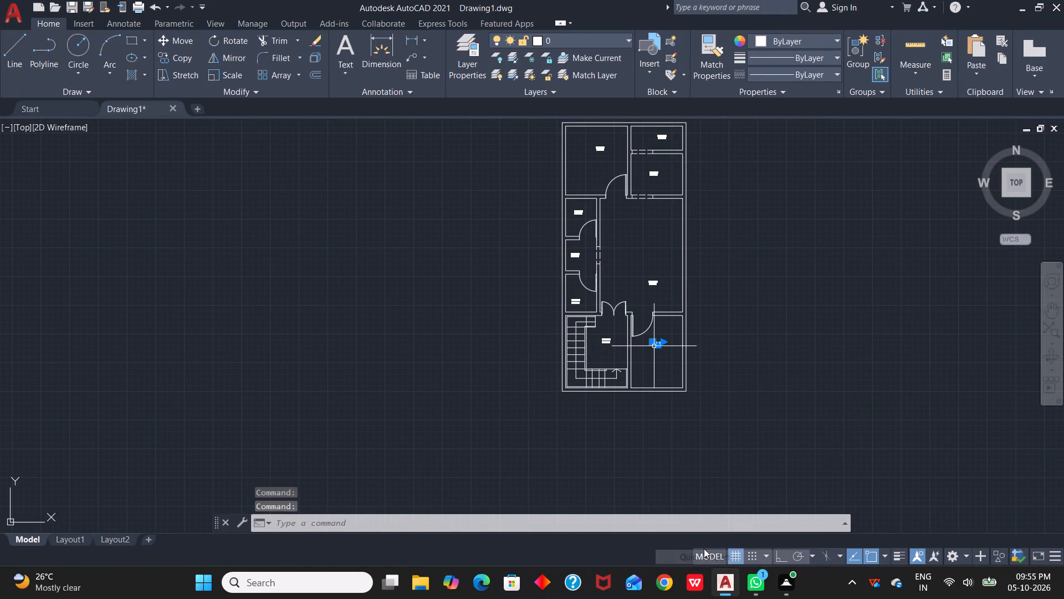
{"action": "left_click", "coordinate": [842, 488]}
{"action": "key", "text": "BackSpace"}
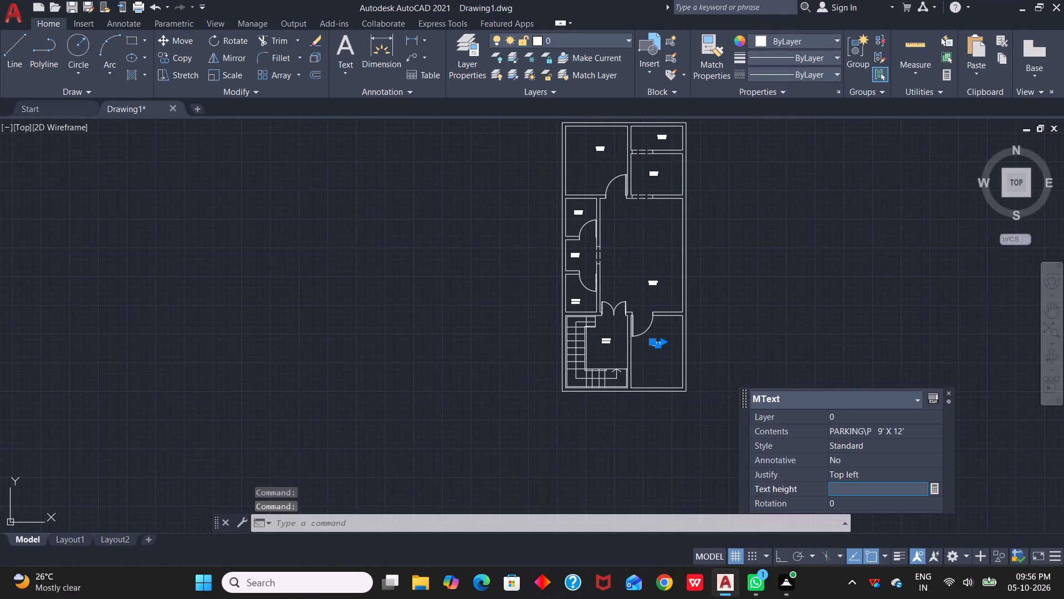
{"action": "type", "text": "6\""}
{"action": "key", "text": "Return"}
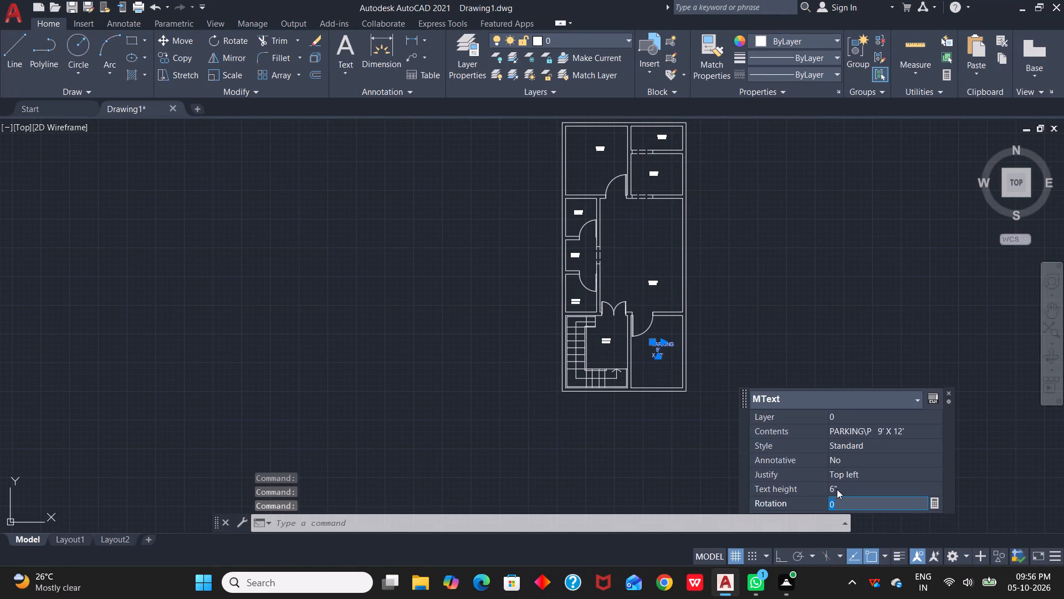
{"action": "left_click", "coordinate": [949, 393]}
Widen the lower-right room's PARKING label text box so that 9' X 12' fits on one line.
{"action": "scroll", "coordinate": [632, 359], "scroll_direction": "up", "scroll_amount": 3}
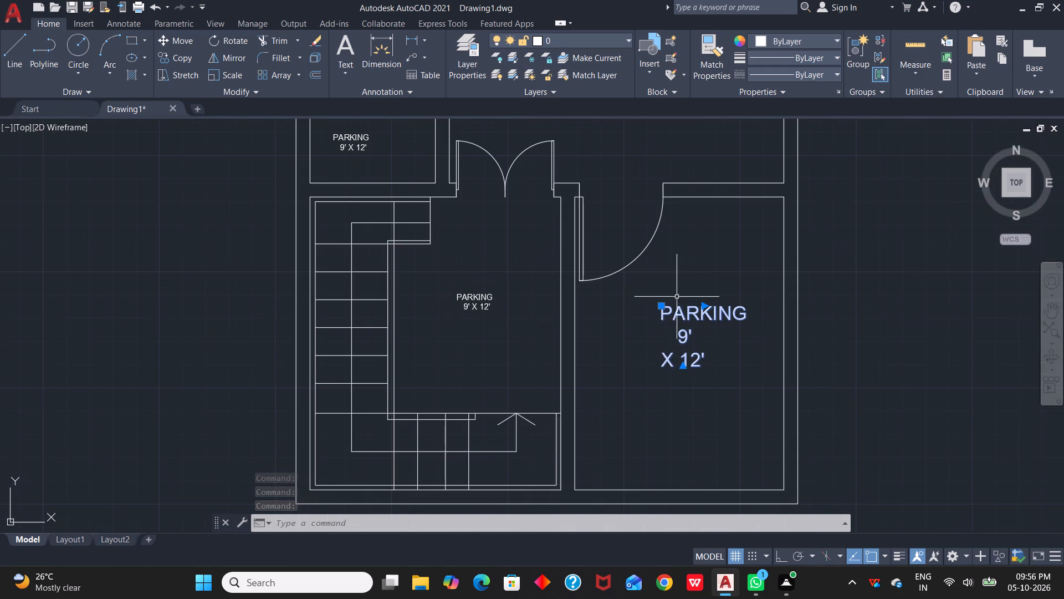
{"action": "left_click_drag", "start_coordinate": [707, 303], "coordinate": [745, 304]}
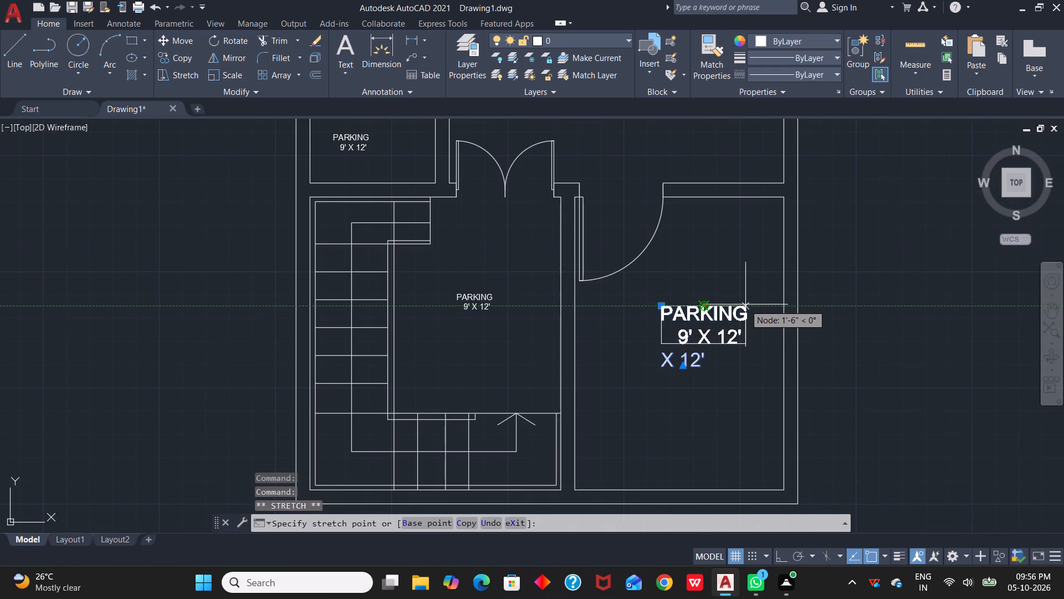
{"action": "left_click_drag", "start_coordinate": [745, 304], "coordinate": [749, 306]}
{"action": "left_click", "coordinate": [749, 306]}
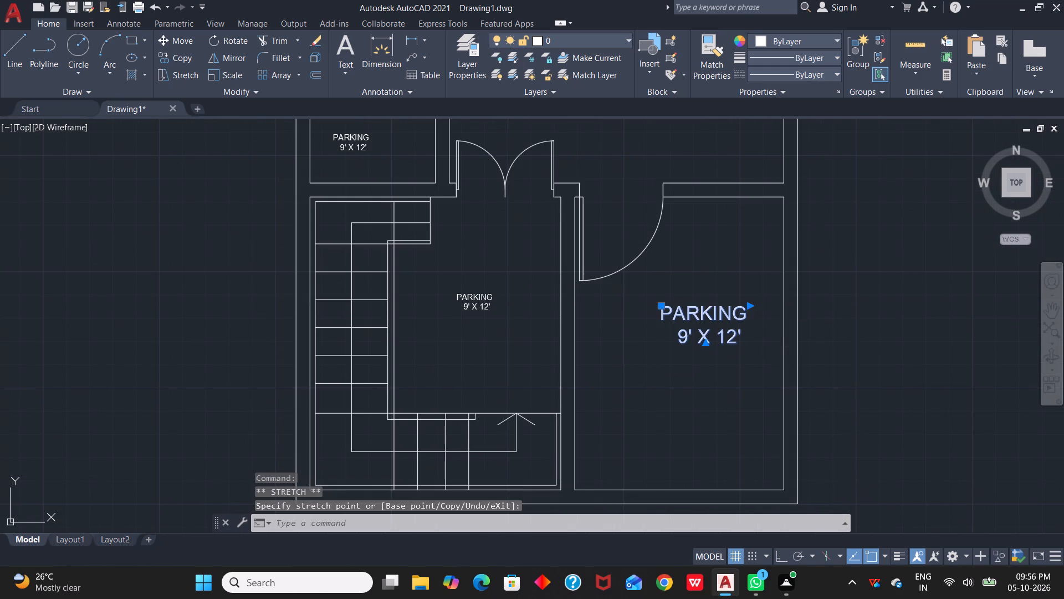
Open the large central room's PARKING label for editing and widen its text box to fit a longer room name.
{"action": "key", "text": "Escape"}
{"action": "scroll", "coordinate": [856, 349], "scroll_direction": "down", "scroll_amount": 2}
{"action": "middle_click_drag", "start_coordinate": [878, 319], "coordinate": [881, 374]}
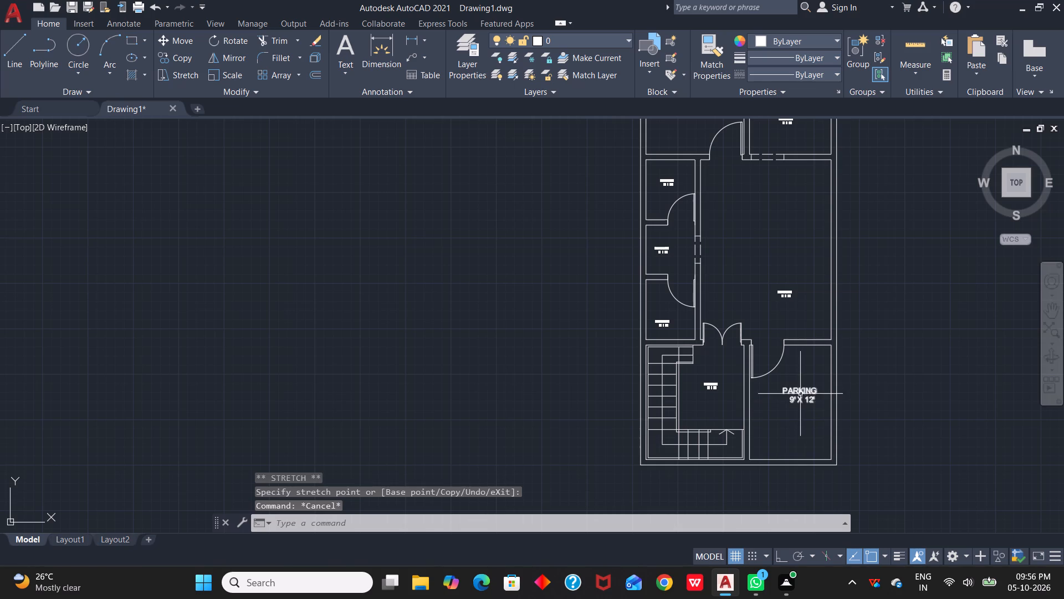
{"action": "scroll", "coordinate": [777, 257], "scroll_direction": "up", "scroll_amount": 2}
{"action": "left_click_drag", "start_coordinate": [750, 327], "coordinate": [785, 349]}
{"action": "left_click", "coordinate": [825, 369]}
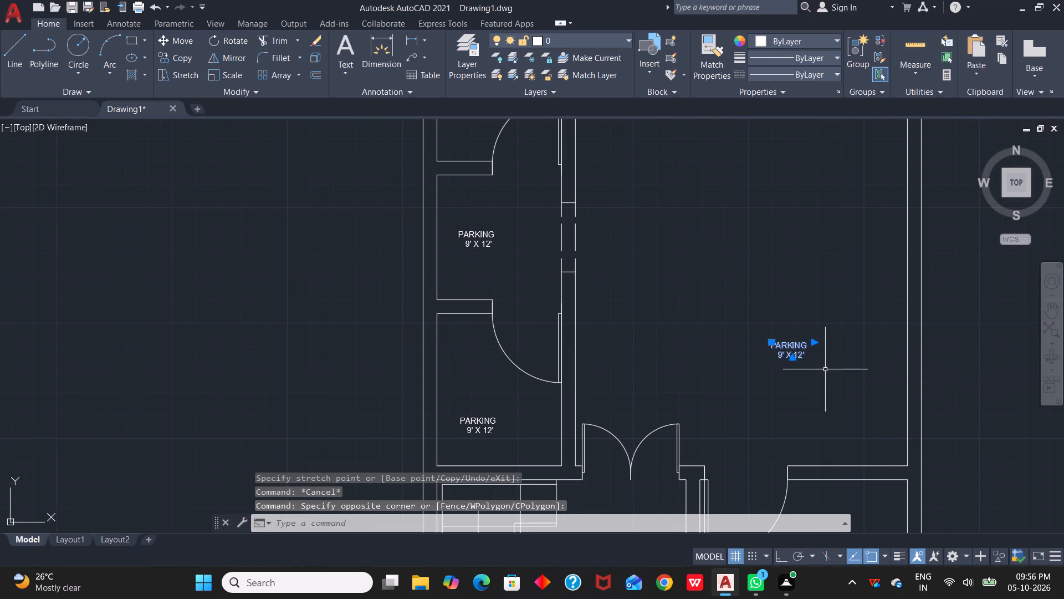
{"action": "right_click", "coordinate": [825, 369]}
{"action": "left_click", "coordinate": [868, 226]}
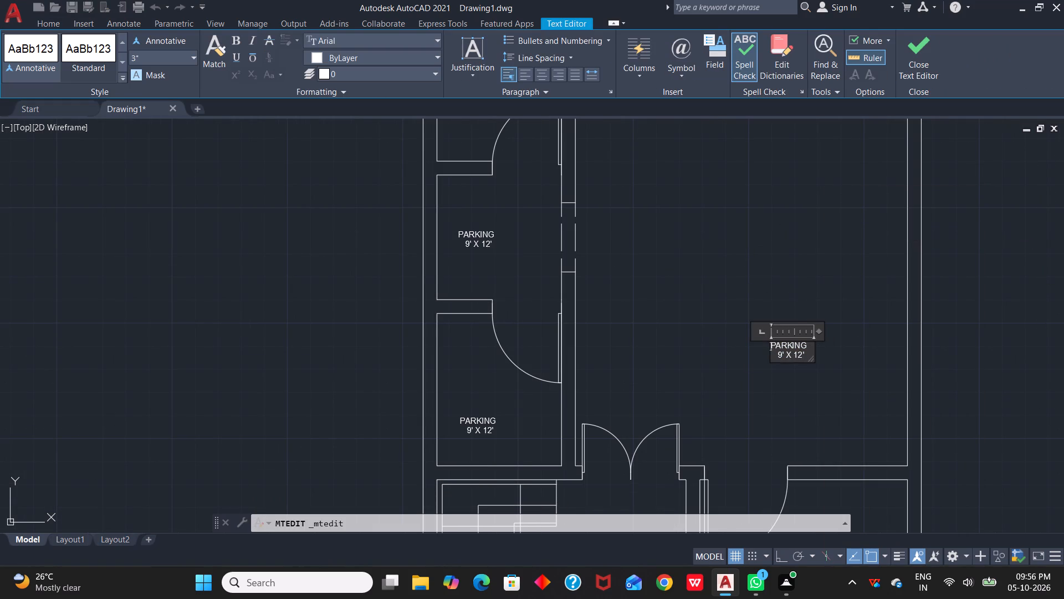
{"action": "left_click_drag", "start_coordinate": [812, 347], "coordinate": [768, 345]}
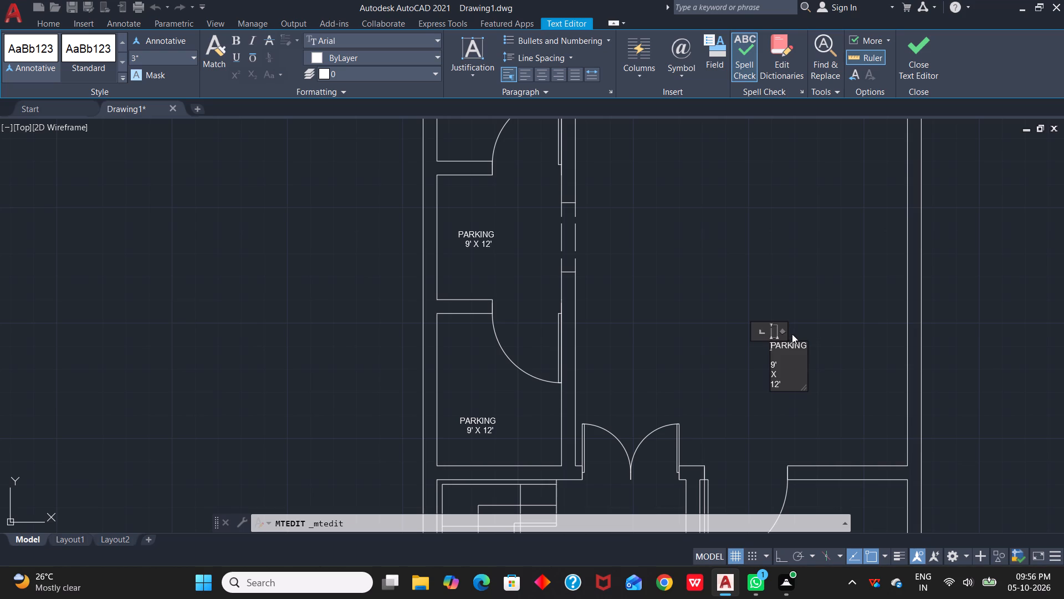
{"action": "left_click_drag", "start_coordinate": [782, 328], "coordinate": [812, 323]}
{"action": "left_click_drag", "start_coordinate": [781, 329], "coordinate": [865, 329]}
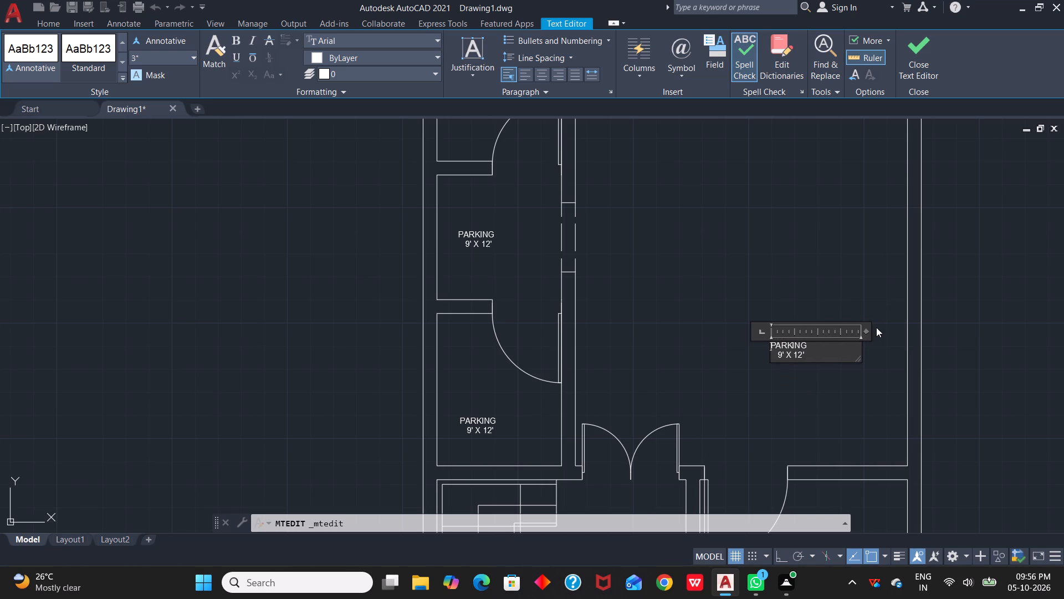
Replace PARKING with LIVING HALL in the large central room's label.
{"action": "left_click_drag", "start_coordinate": [806, 344], "coordinate": [750, 344]}
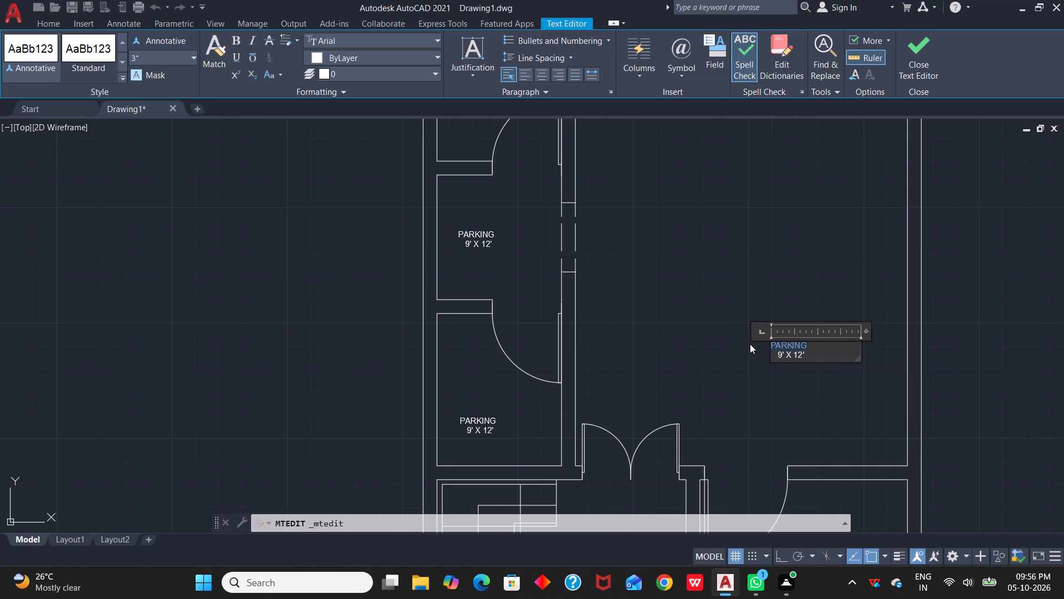
{"action": "key", "text": "BackSpace"}
{"action": "type", "text": "LIVING"}
{"action": "key", "text": "space"}
{"action": "type", "text": "HALL"}
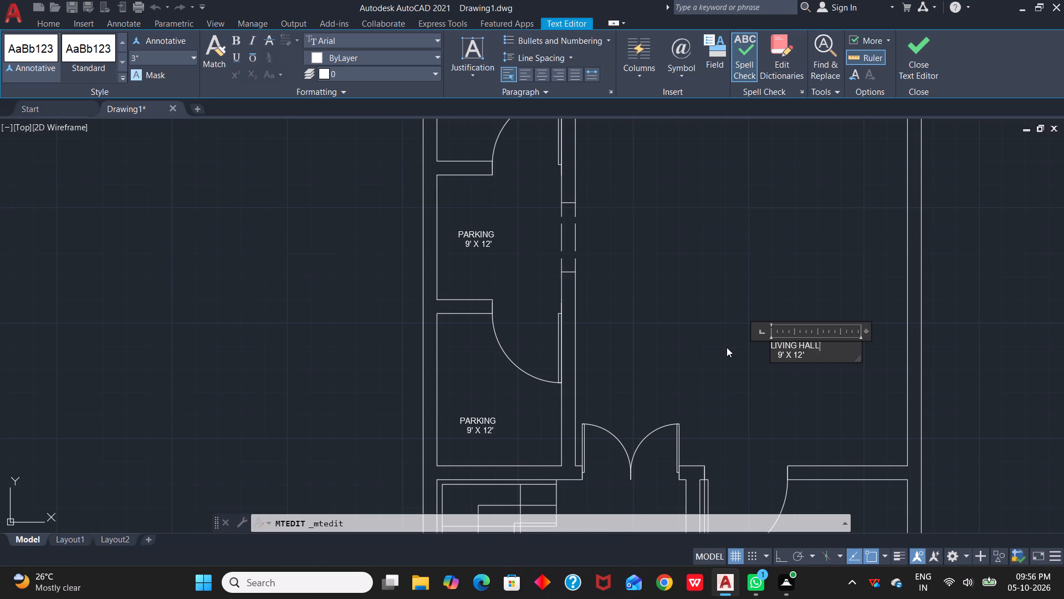
Change the size line of the LIVING HALL label to 12' X16' and finish editing the text.
{"action": "left_click", "coordinate": [792, 355]}
{"action": "key", "text": "BackSpace"}
{"action": "key", "text": "BackSpace"}
{"action": "key", "text": "BackSpace"}
{"action": "key", "text": "BackSpace"}
{"action": "key", "text": "BackSpace"}
{"action": "key", "text": "Right"}
{"action": "key", "text": "Right"}
{"action": "key", "text": "Right"}
{"action": "key", "text": "Right"}
{"action": "key", "text": "space"}
{"action": "key", "text": "x"}
{"action": "type", "text": "16'"}
{"action": "left_click", "coordinate": [807, 419]}
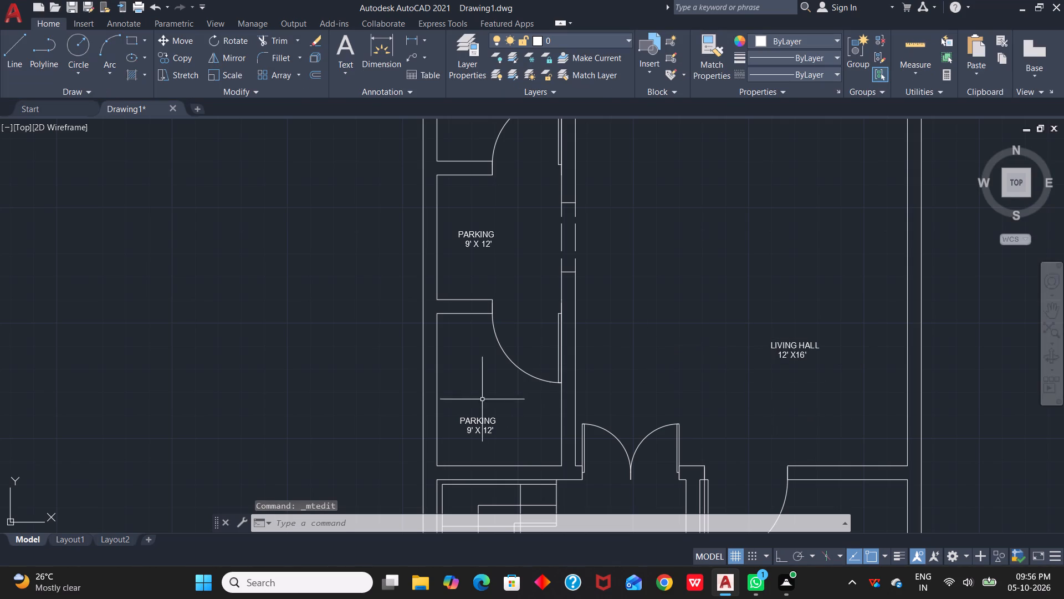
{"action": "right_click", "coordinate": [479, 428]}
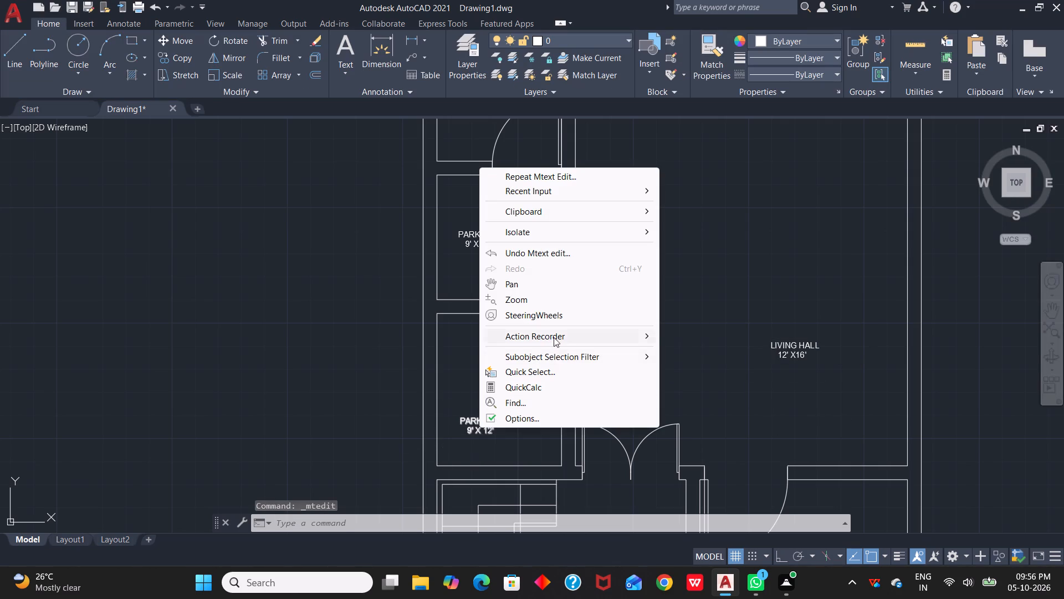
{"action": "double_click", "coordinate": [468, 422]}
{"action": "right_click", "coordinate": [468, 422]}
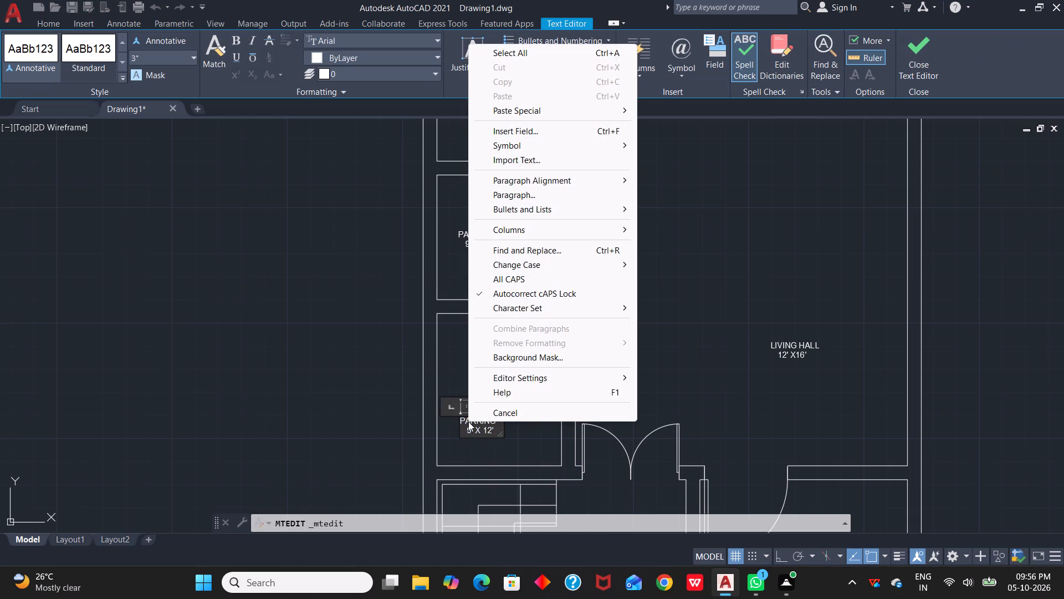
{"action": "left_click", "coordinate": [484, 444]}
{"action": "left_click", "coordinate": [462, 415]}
Replace PARKING with TOILET in the label of the small room directly above the staircase.
{"action": "double_click", "coordinate": [469, 422]}
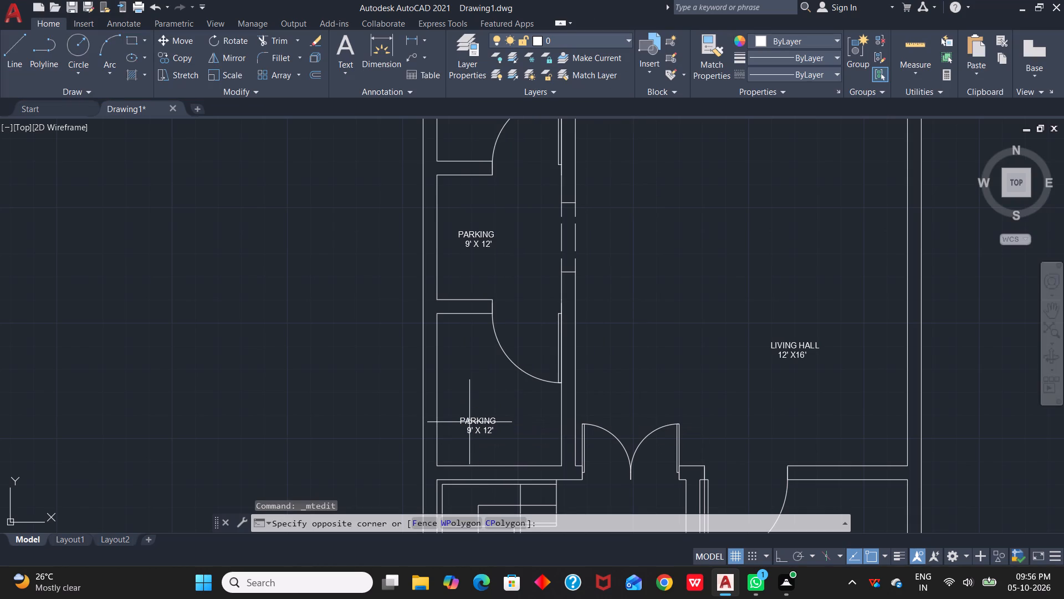
{"action": "left_click", "coordinate": [470, 422]}
{"action": "right_click", "coordinate": [473, 422]}
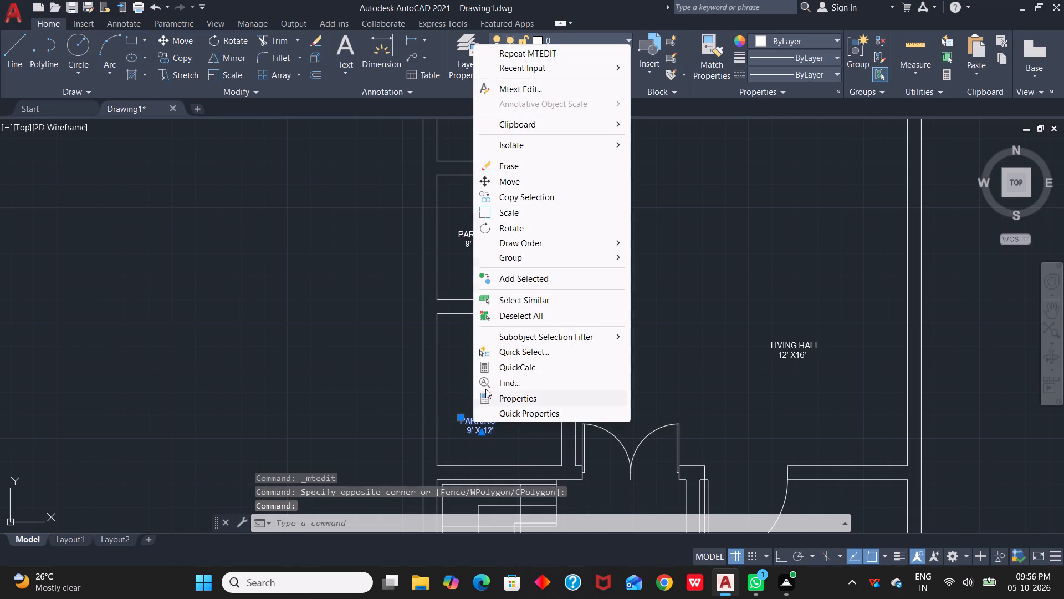
{"action": "left_click", "coordinate": [546, 51]}
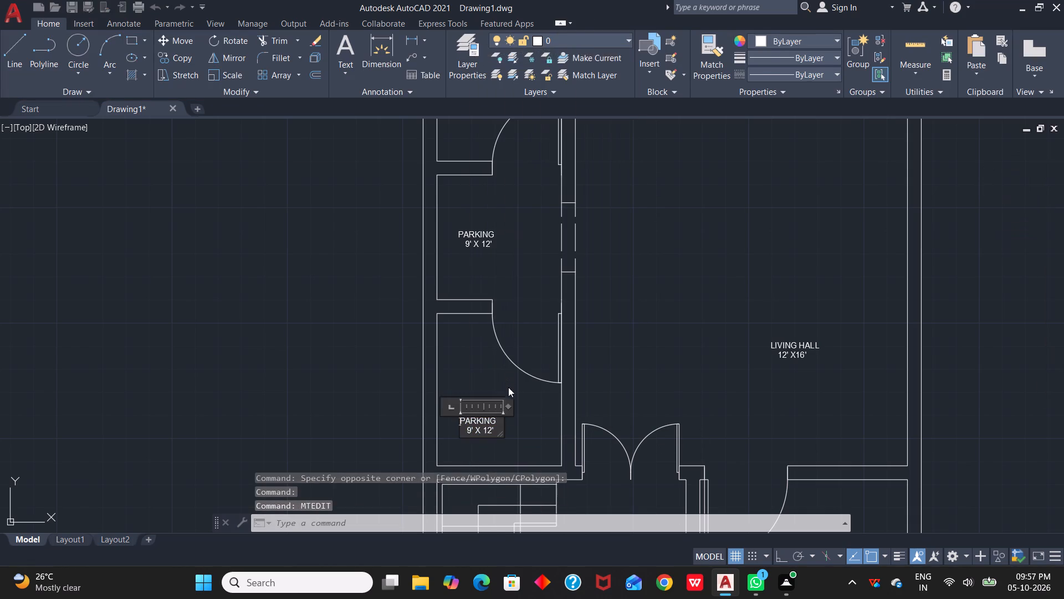
{"action": "scroll", "coordinate": [511, 415], "scroll_direction": "up", "scroll_amount": 3}
{"action": "middle_click_drag", "start_coordinate": [492, 470], "coordinate": [607, 393]}
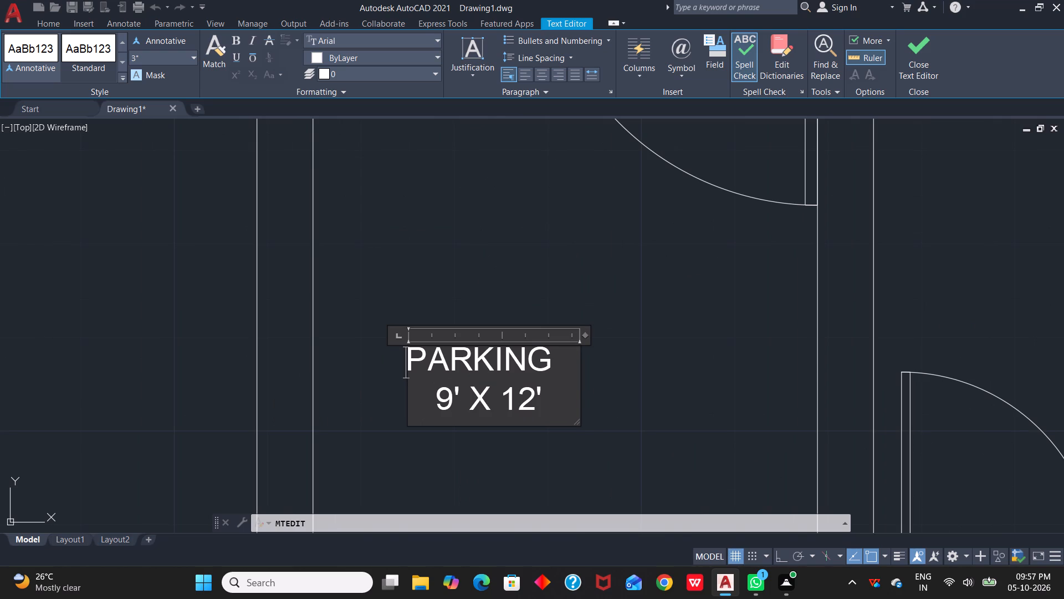
{"action": "left_click_drag", "start_coordinate": [550, 361], "coordinate": [393, 362]}
{"action": "key", "text": "BackSpace"}
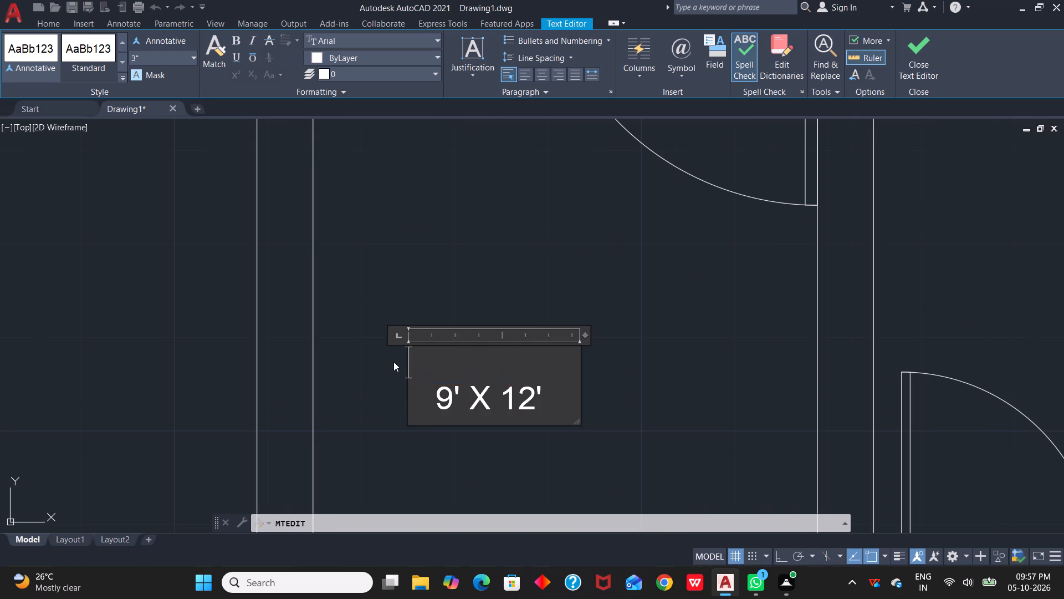
{"action": "type", "text": "TOILET"}
Change the second dimension in the TOILET label's size line to 5'6".
{"action": "key", "text": "Down"}
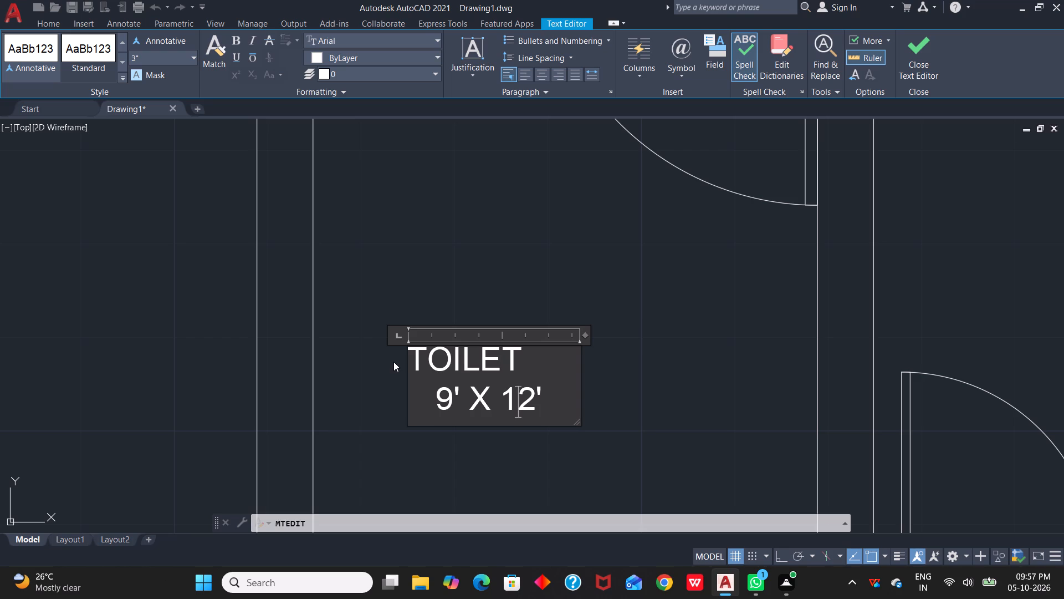
{"action": "key", "text": "Right"}
{"action": "key", "text": "Right"}
{"action": "key", "text": "Left"}
{"action": "key", "text": "Left"}
{"action": "key", "text": "Right"}
{"action": "key", "text": "BackSpace"}
{"action": "key", "text": "BackSpace"}
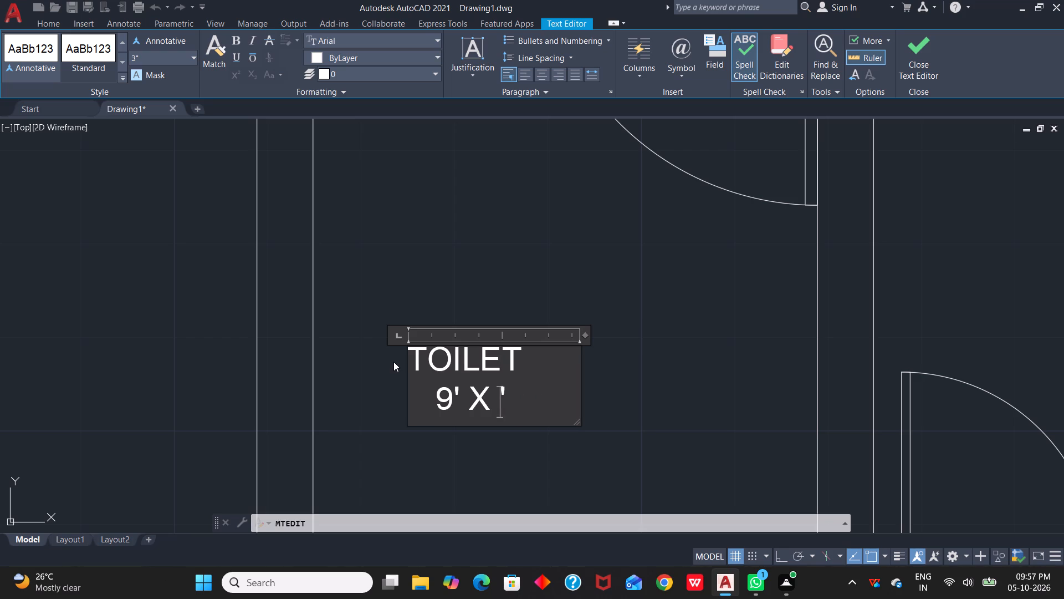
{"action": "key", "text": "5"}
{"action": "key", "text": "Right"}
{"action": "type", "text": "6\""}
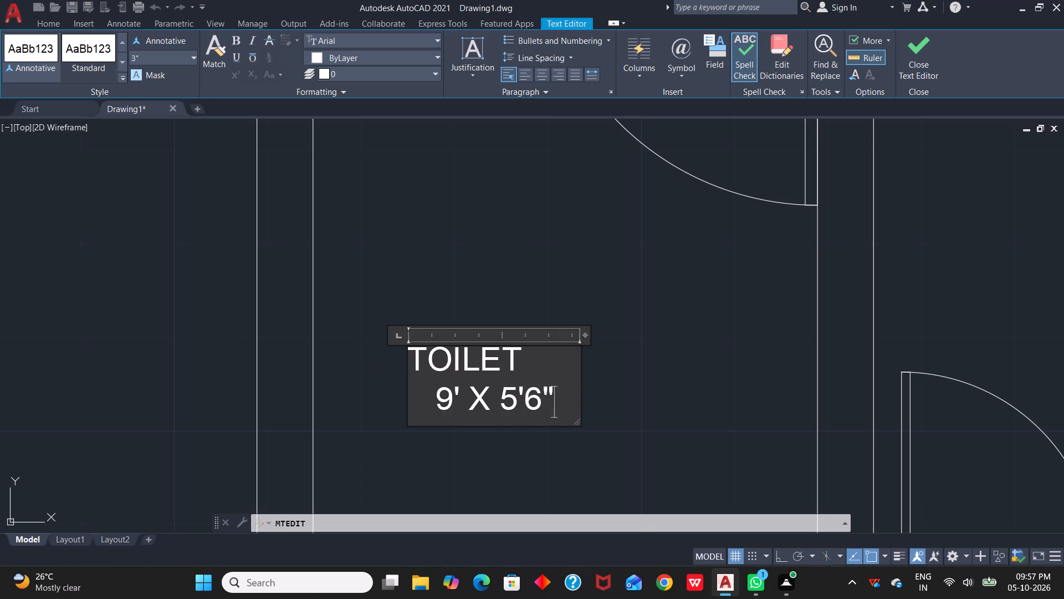
Change the first dimension in the TOILET label's size line to 4'6".
{"action": "left_click", "coordinate": [452, 397]}
{"action": "key", "text": "BackSpace"}
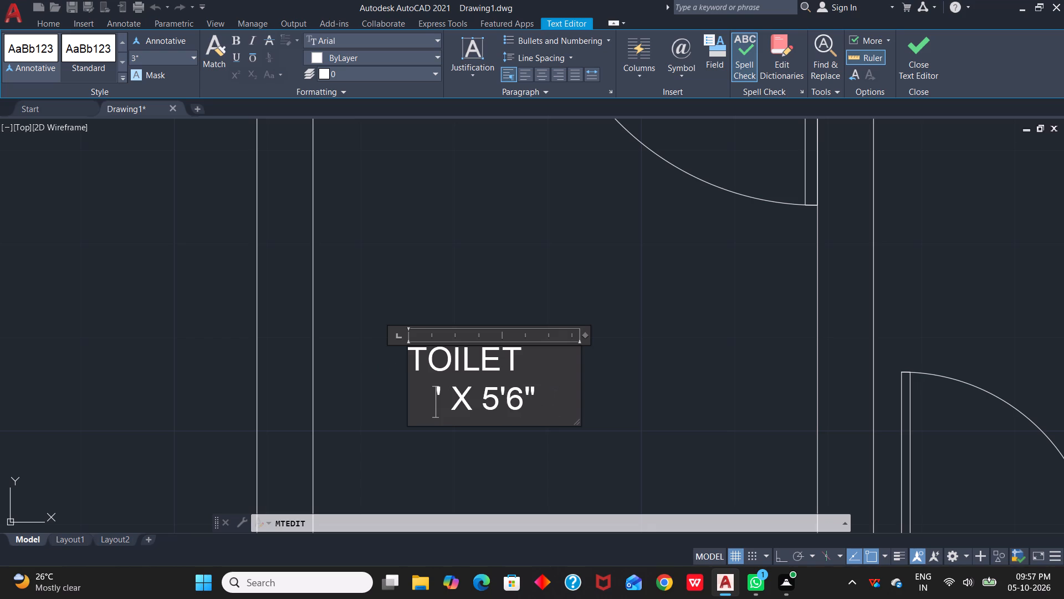
{"action": "key", "text": "4"}
{"action": "key", "text": "Right"}
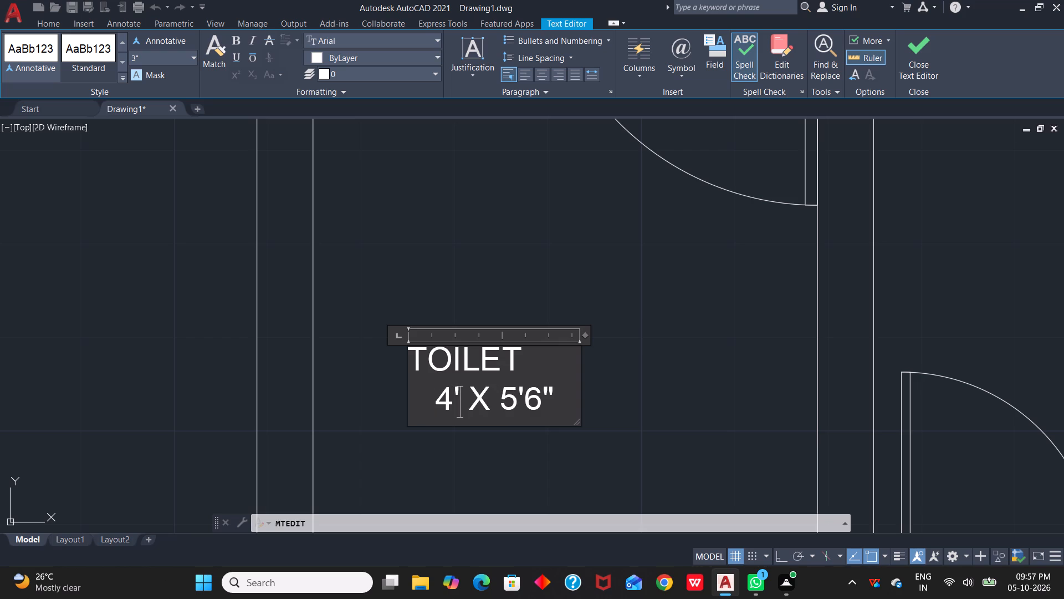
{"action": "key", "text": "6"}
{"action": "key", "text": "shift+quotedbl"}
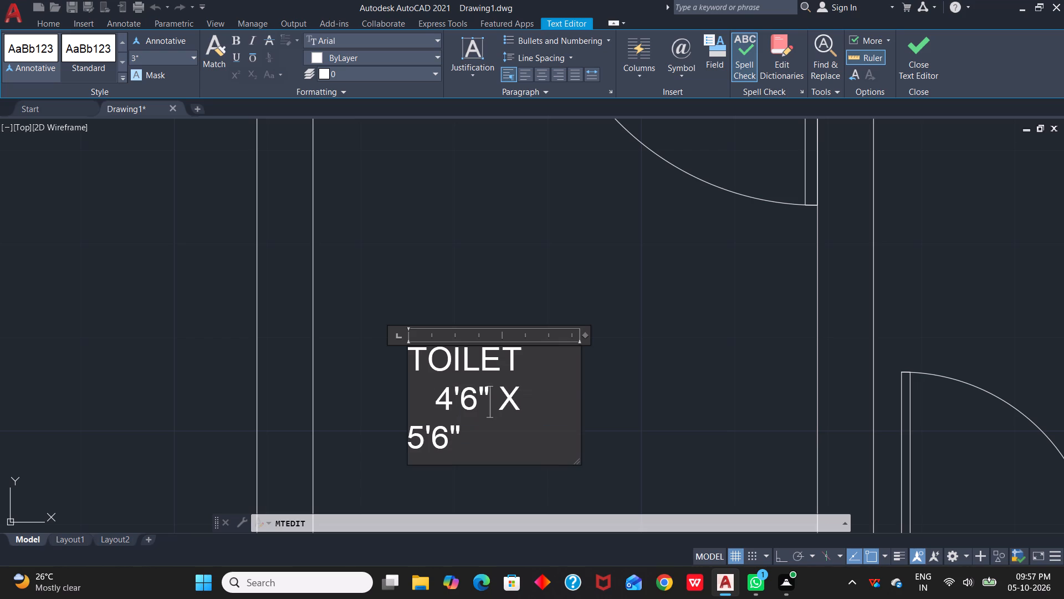
Remove one leading space from the TOILET label's size line and widen its text box so the size fits on one line.
{"action": "left_click", "coordinate": [433, 395]}
{"action": "key", "text": "BackSpace"}
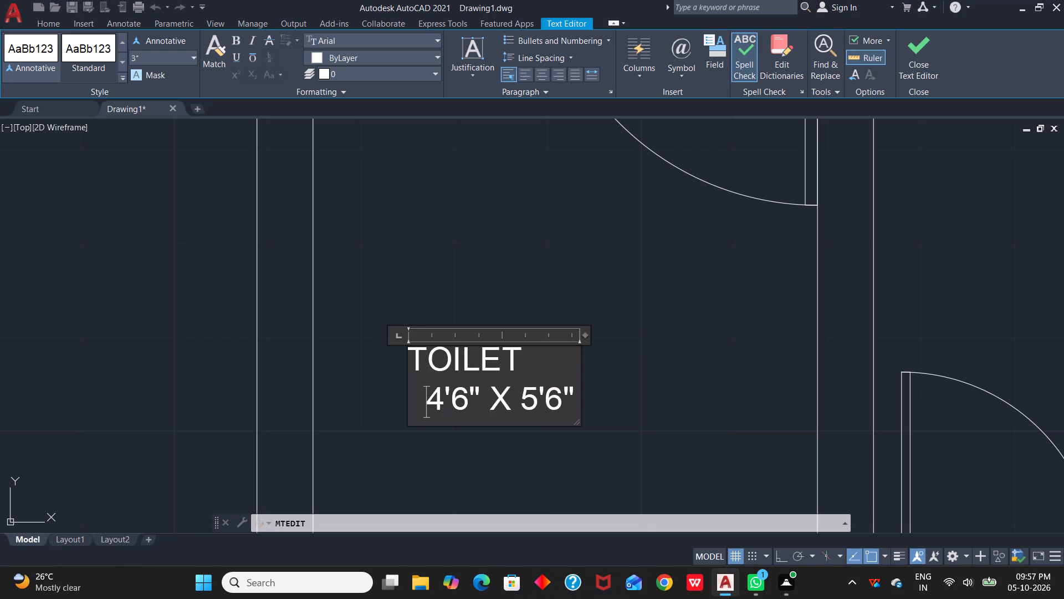
{"action": "left_click_drag", "start_coordinate": [585, 334], "coordinate": [608, 333]}
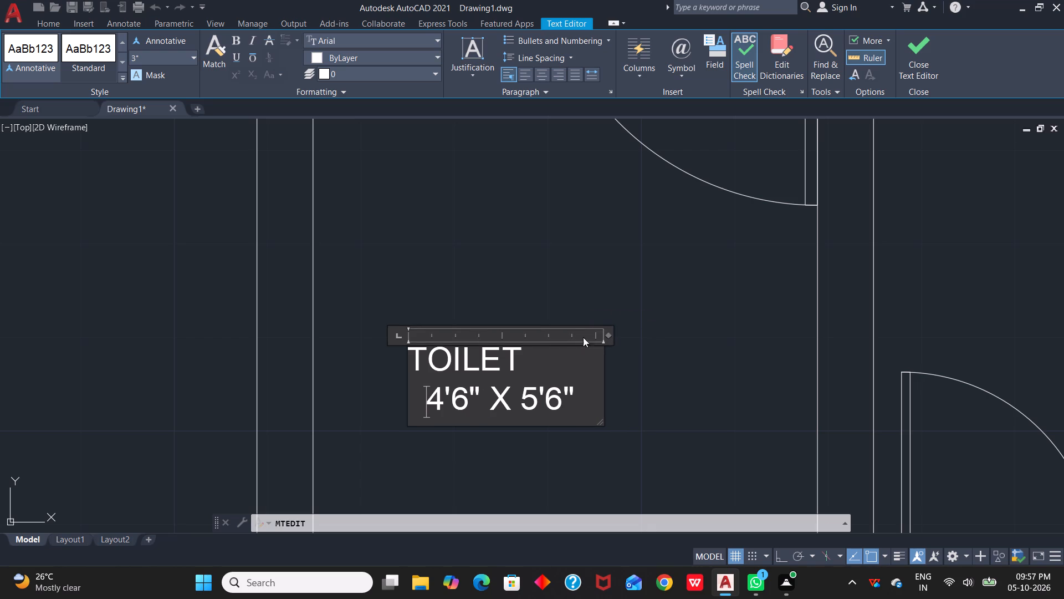
Centre the word TOILET above its size line by inserting four leading spaces, and finish editing the label.
{"action": "left_click", "coordinate": [412, 364]}
{"action": "key", "text": "space"}
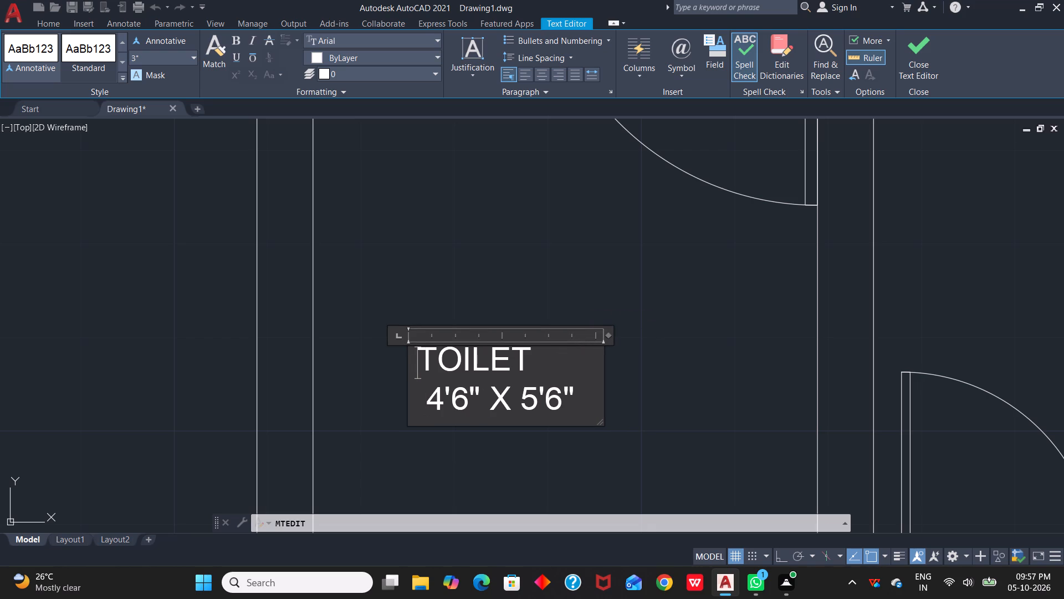
{"action": "key", "text": "space"}
{"action": "key", "text": "space"}
{"action": "key", "text": "space"}
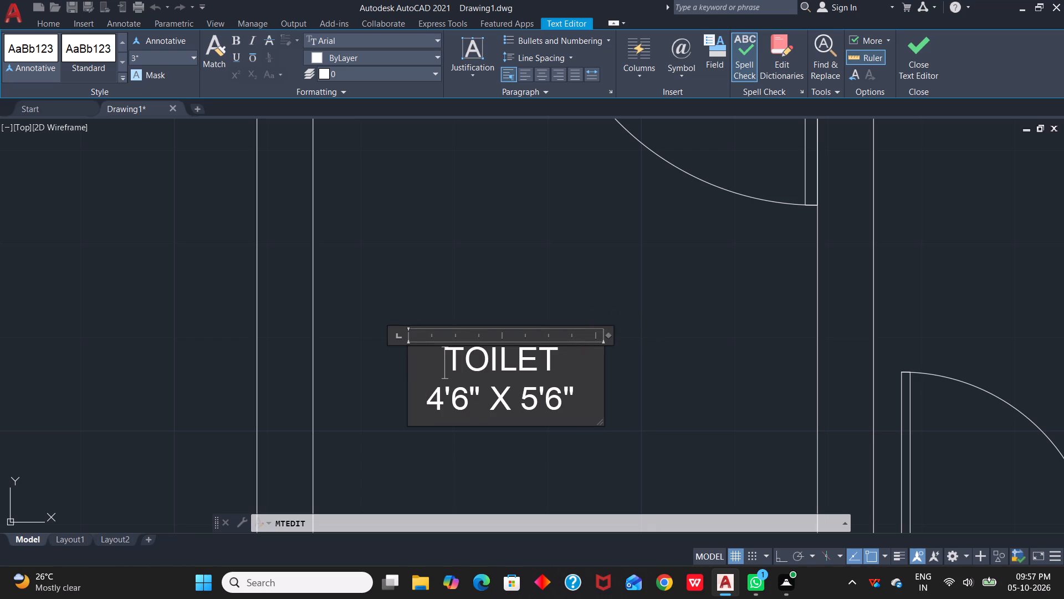
{"action": "left_click", "coordinate": [761, 409]}
Delete the PARKING label in the small room directly above the toilet.
{"action": "scroll", "coordinate": [693, 377], "scroll_direction": "down", "scroll_amount": 2}
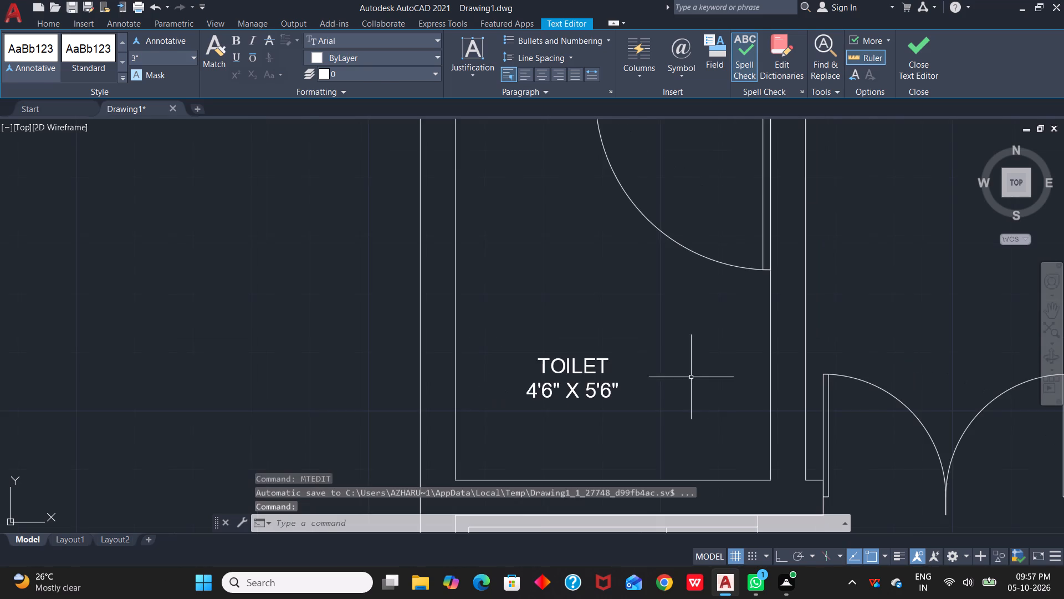
{"action": "scroll", "coordinate": [683, 367], "scroll_direction": "down", "scroll_amount": 1}
{"action": "middle_click_drag", "start_coordinate": [658, 324], "coordinate": [713, 452]}
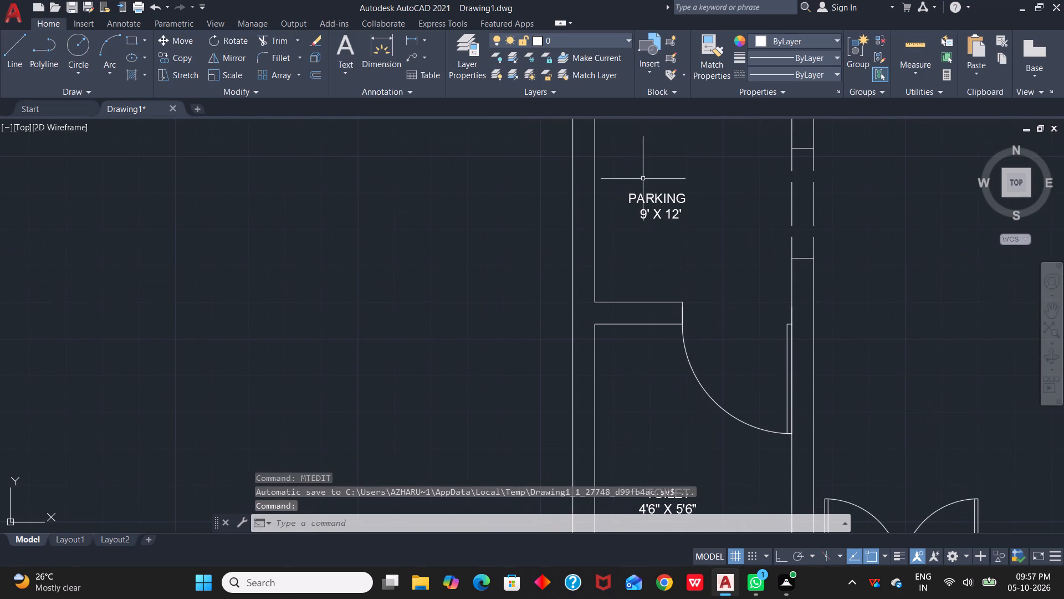
{"action": "scroll", "coordinate": [660, 288], "scroll_direction": "down", "scroll_amount": 1}
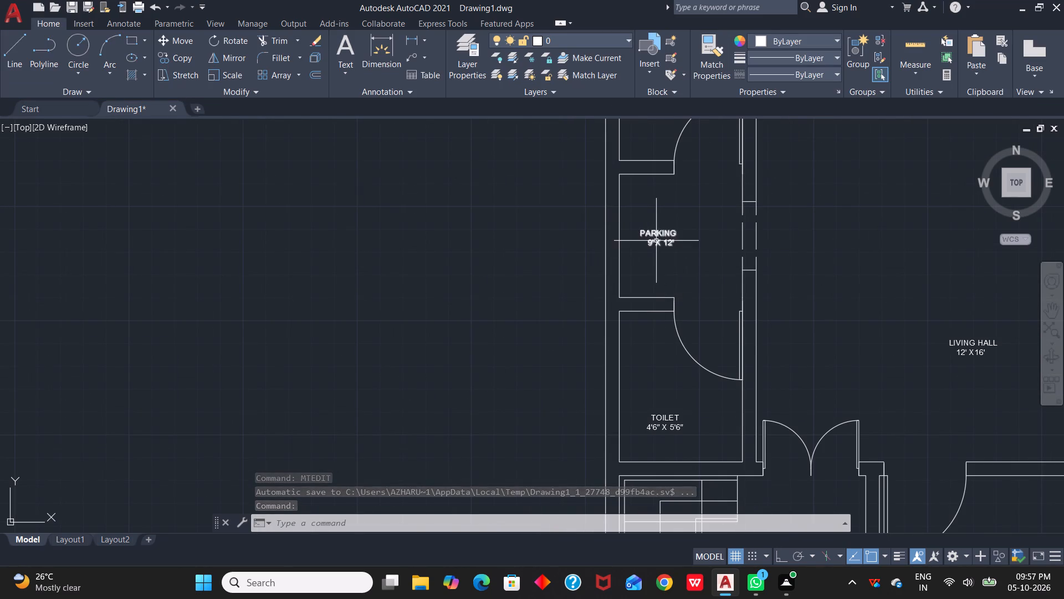
{"action": "left_click", "coordinate": [656, 241]}
{"action": "key", "text": "Delete"}
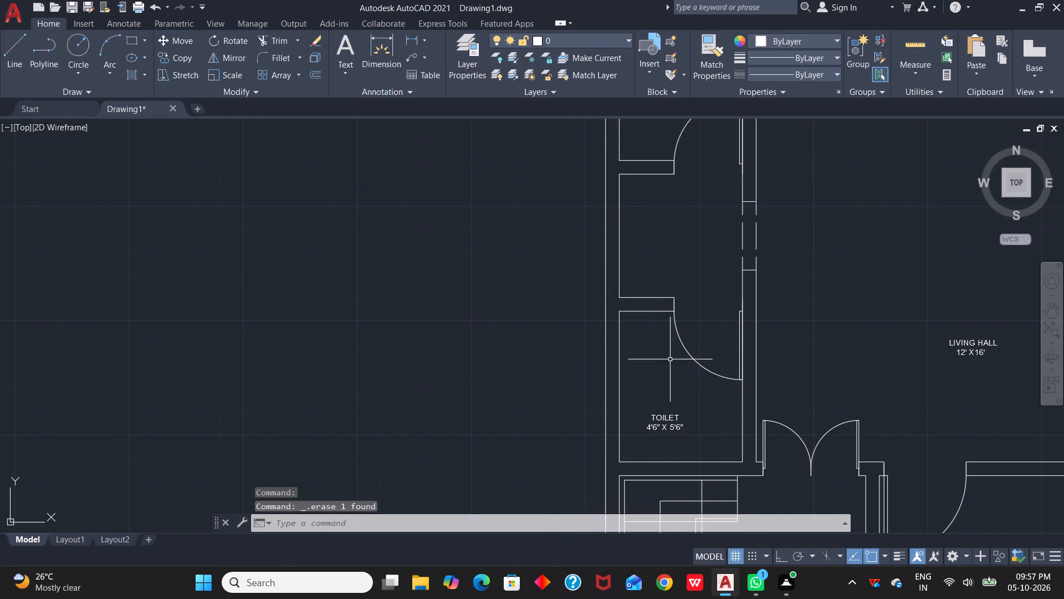
Copy the TOILET label into the two small rooms stacked above the toilet.
{"action": "left_click", "coordinate": [668, 422]}
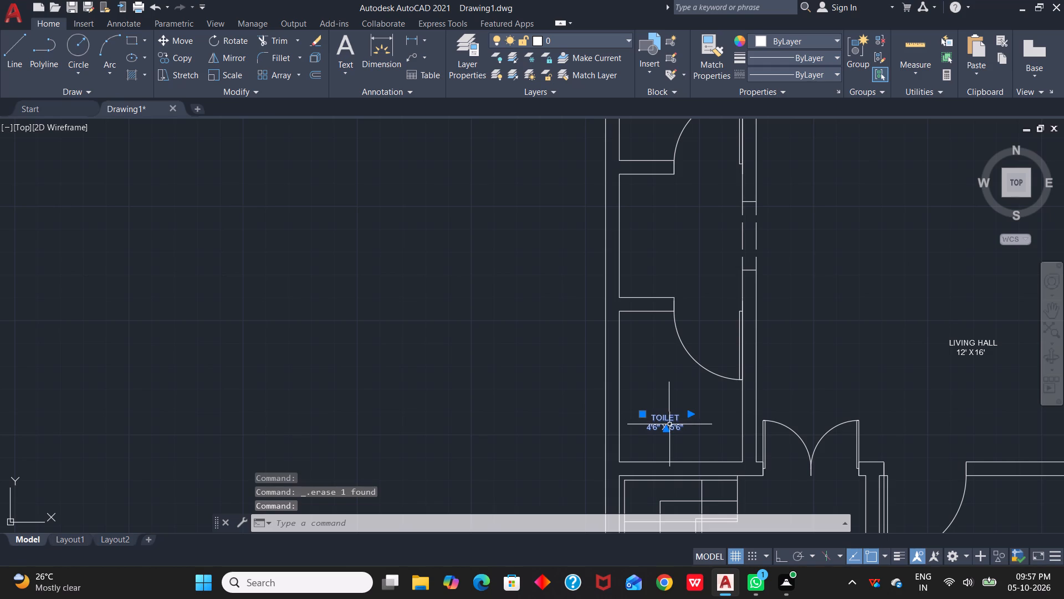
{"action": "key", "text": "c"}
{"action": "key", "text": "o"}
{"action": "key", "text": "space"}
{"action": "left_click", "coordinate": [653, 417]}
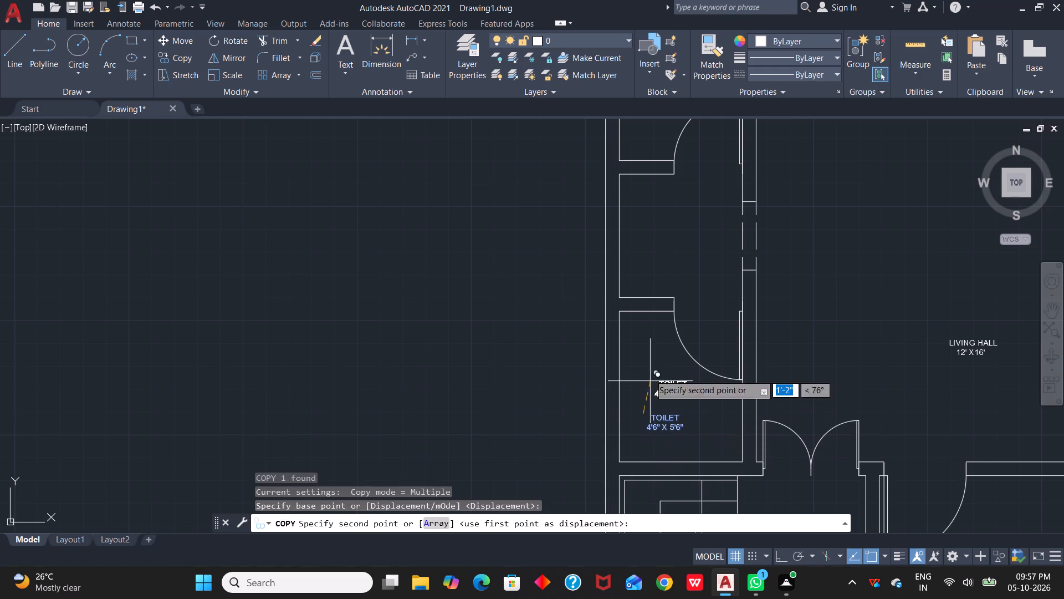
{"action": "left_click", "coordinate": [641, 230]}
{"action": "scroll", "coordinate": [657, 208], "scroll_direction": "down", "scroll_amount": 1}
{"action": "middle_click_drag", "start_coordinate": [657, 208], "coordinate": [678, 309]}
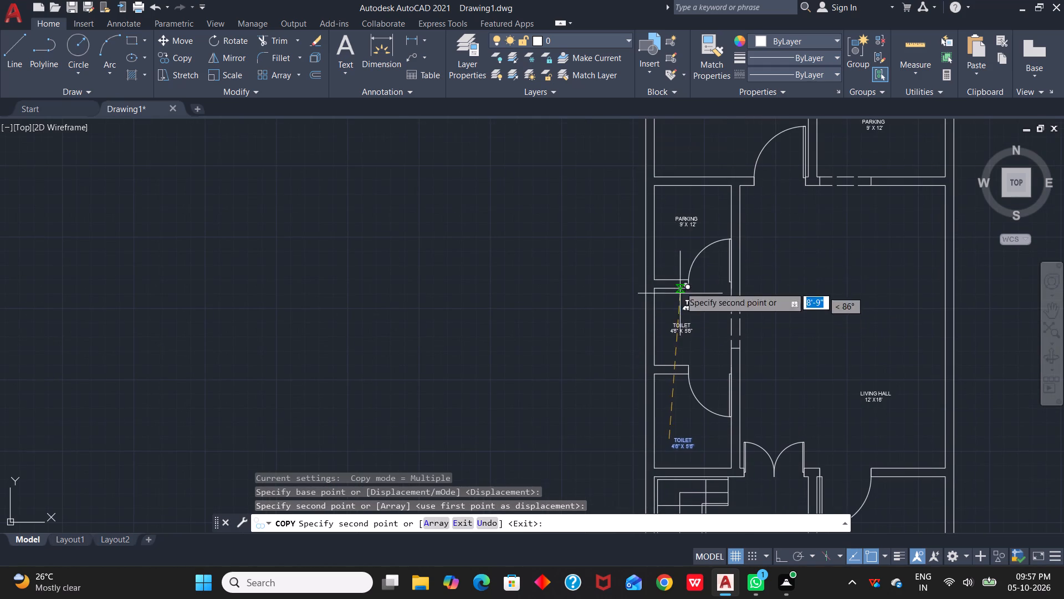
{"action": "scroll", "coordinate": [663, 238], "scroll_direction": "up", "scroll_amount": 1}
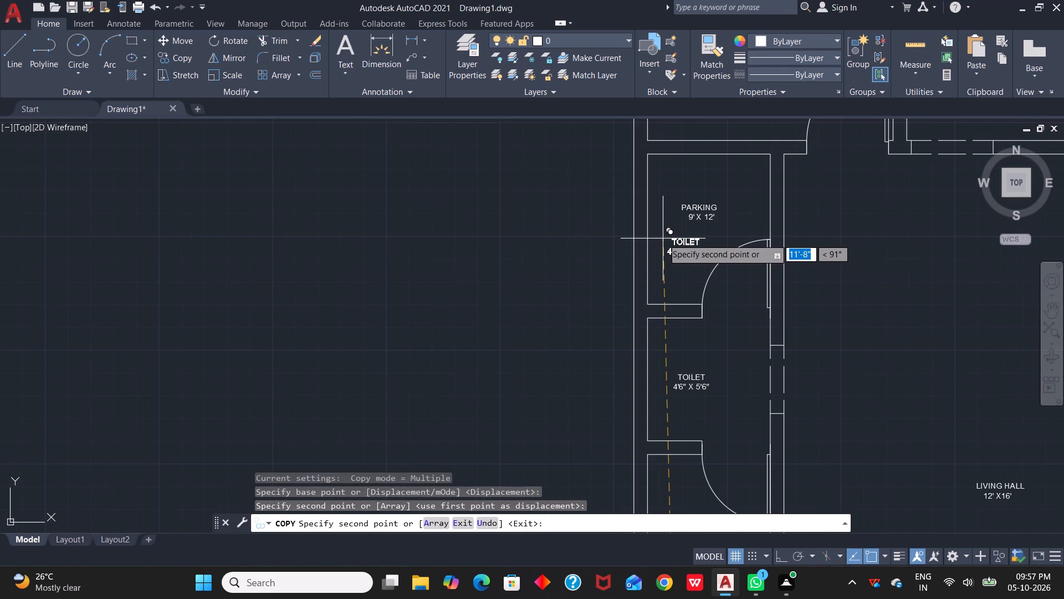
{"action": "scroll", "coordinate": [663, 238], "scroll_direction": "up", "scroll_amount": 2}
{"action": "left_click", "coordinate": [661, 216]}
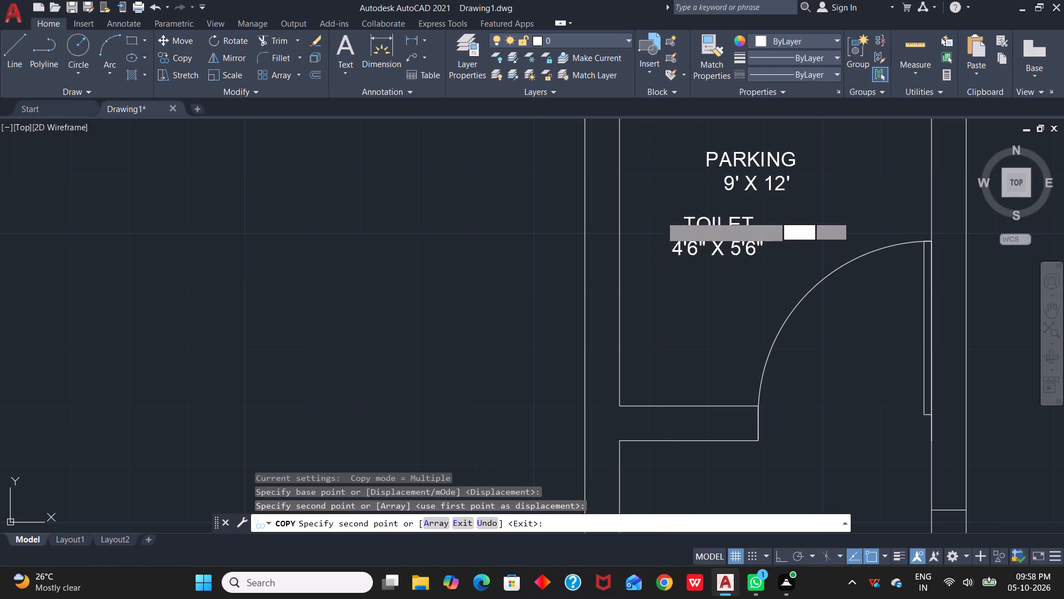
{"action": "key", "text": "Escape"}
Delete the PARKING label in the uppermost of the three stacked small rooms.
{"action": "left_click", "coordinate": [739, 176]}
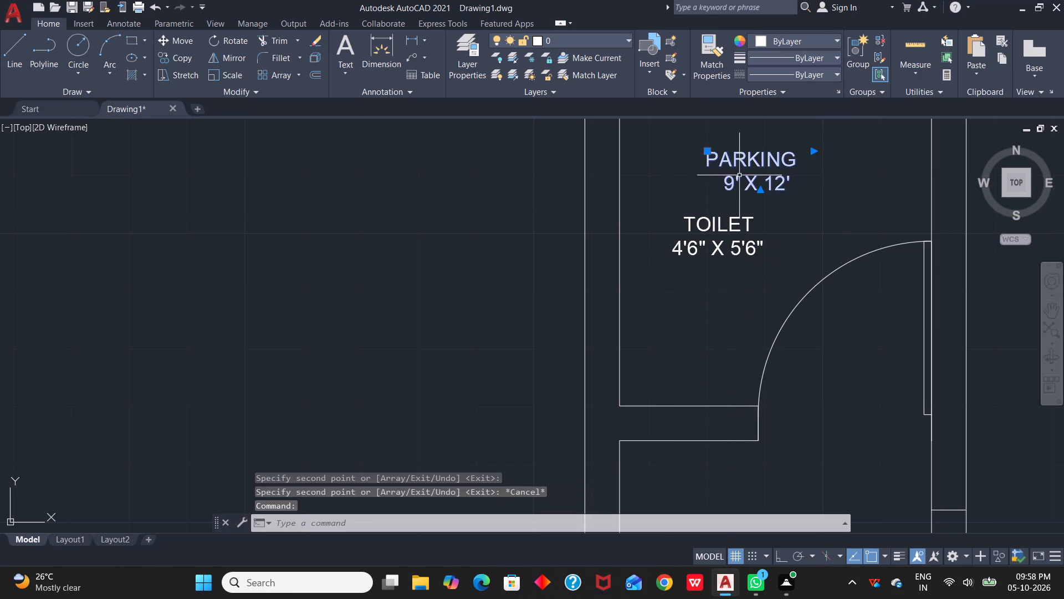
{"action": "key", "text": "Delete"}
Replace TOILET with BATH in the uppermost small room's label and add one leading space to centre it.
{"action": "scroll", "coordinate": [724, 189], "scroll_direction": "up", "scroll_amount": 2}
{"action": "left_click", "coordinate": [679, 289]}
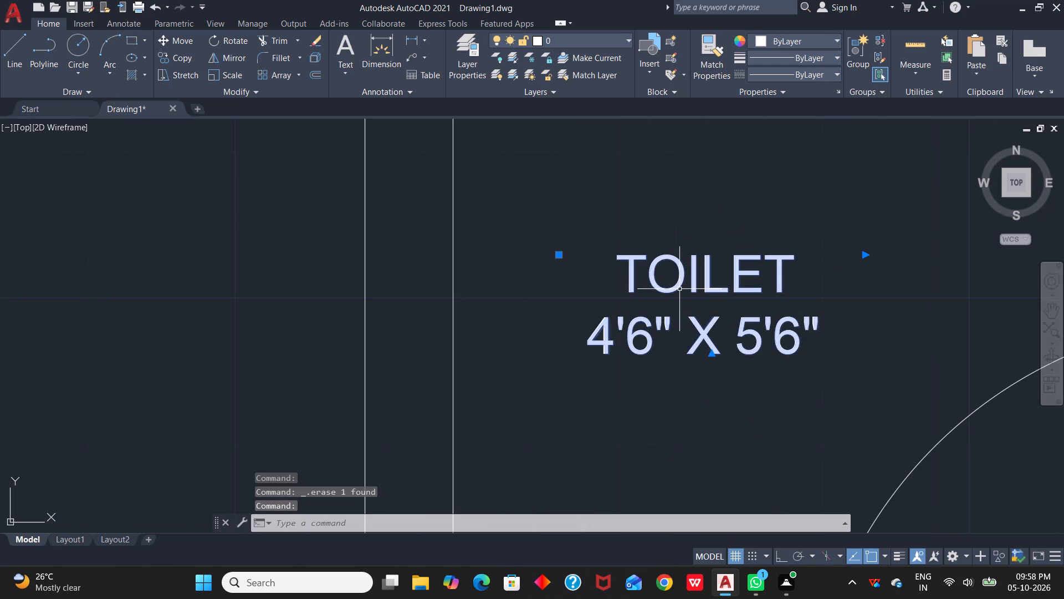
{"action": "right_click", "coordinate": [679, 289]}
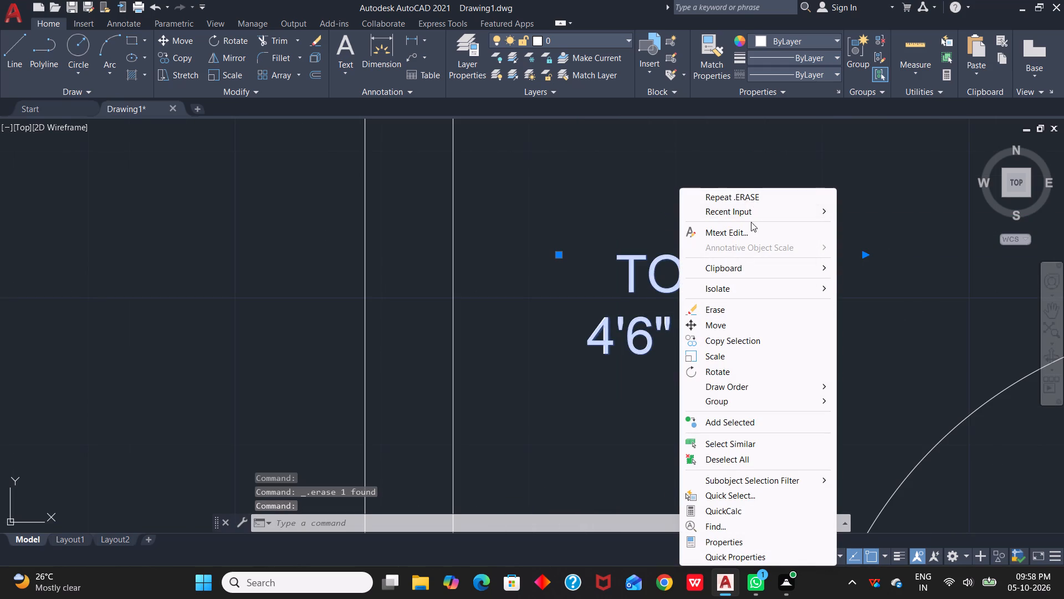
{"action": "left_click", "coordinate": [750, 231]}
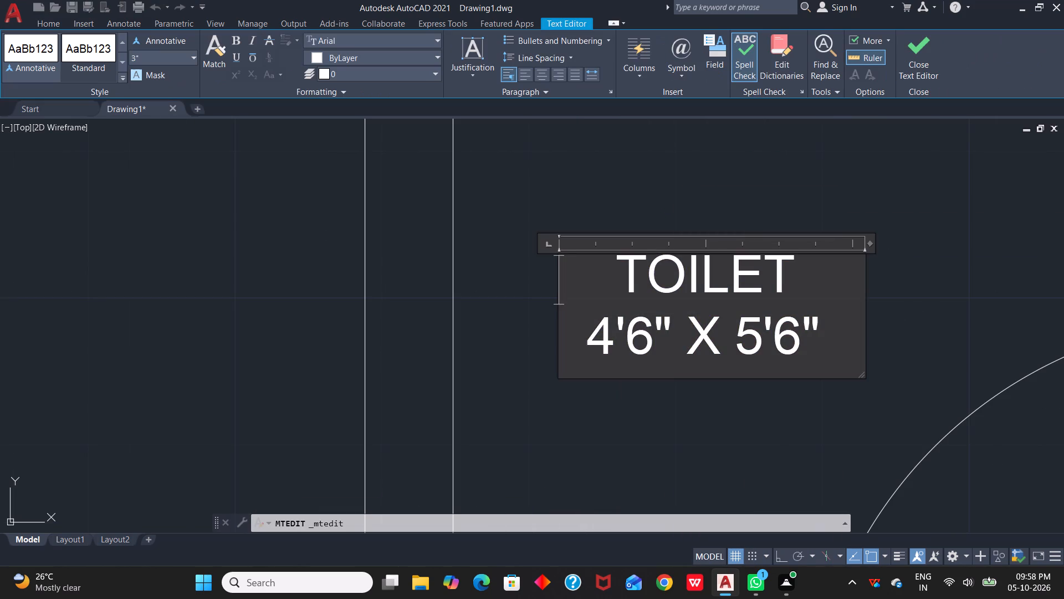
{"action": "left_click_drag", "start_coordinate": [794, 273], "coordinate": [625, 263]}
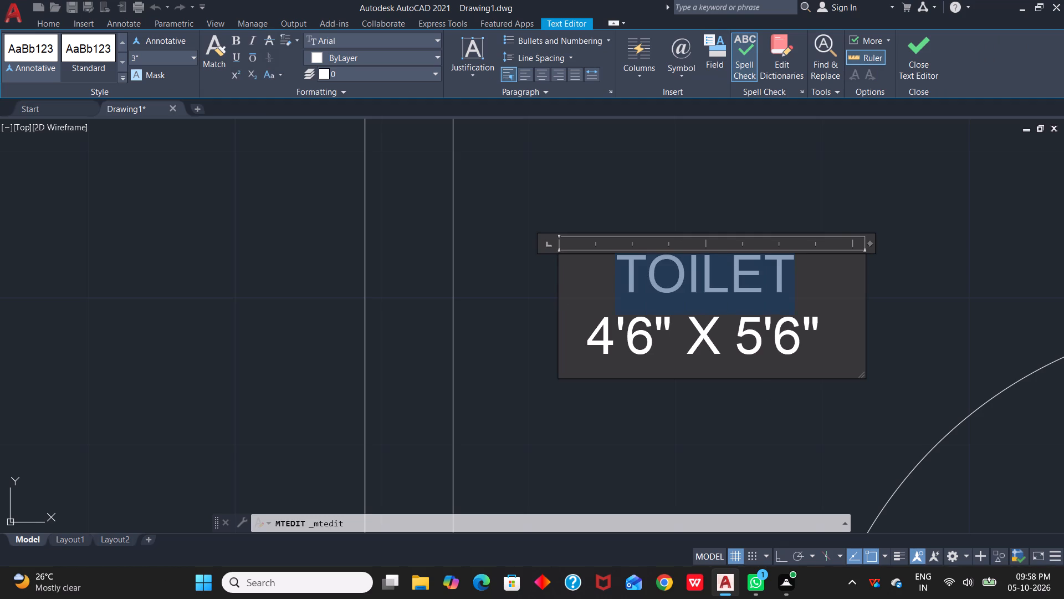
{"action": "left_click_drag", "start_coordinate": [625, 263], "coordinate": [612, 263]}
{"action": "key", "text": "BackSpace"}
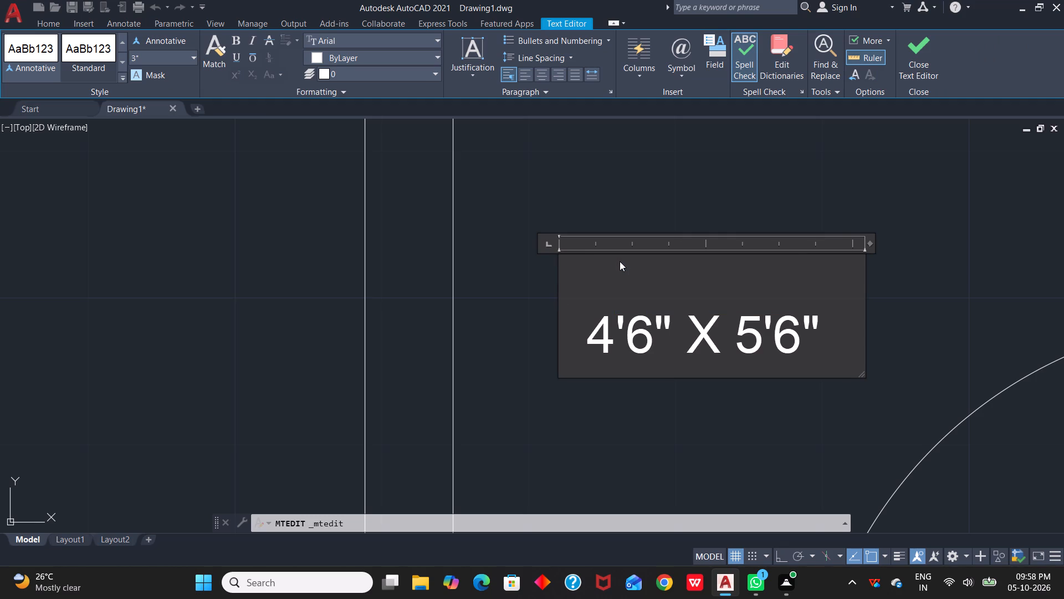
{"action": "type", "text": "BATH"}
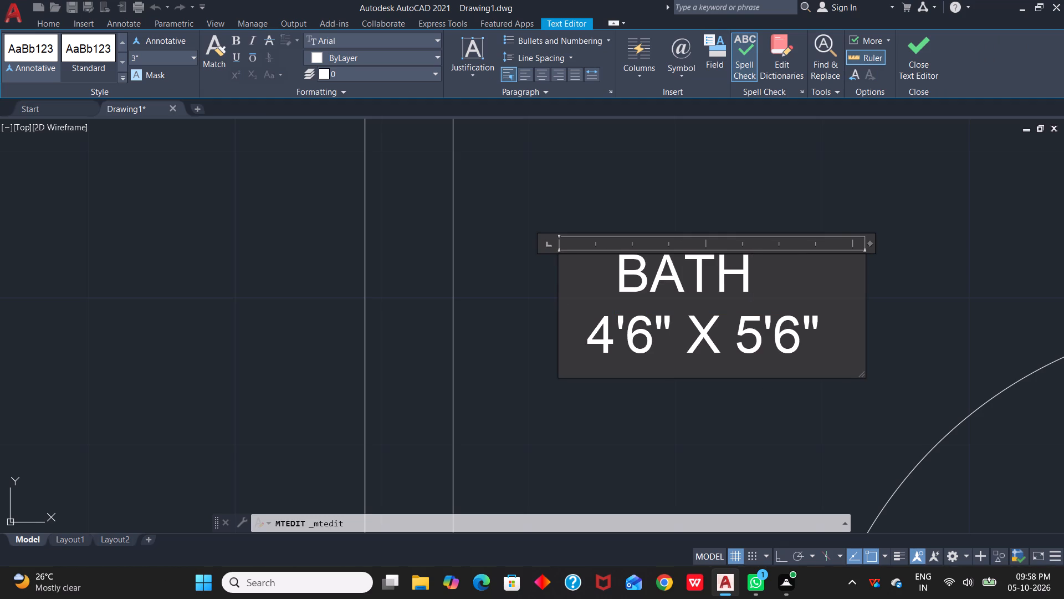
{"action": "key", "text": "Left"}
{"action": "key", "text": "Left"}
{"action": "key", "text": "Left"}
{"action": "key", "text": "Left"}
{"action": "key", "text": "space"}
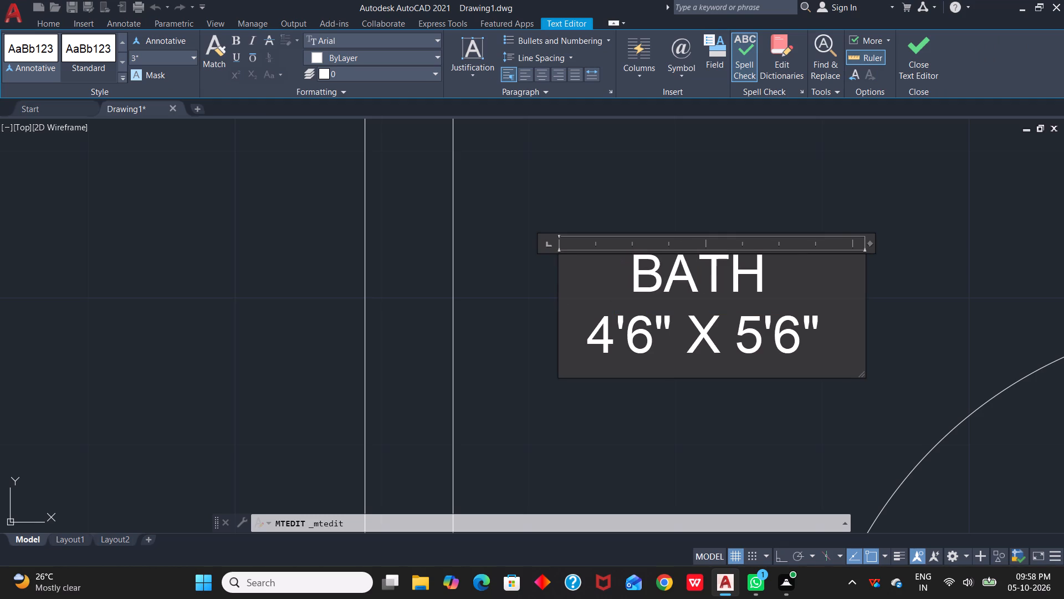
{"action": "left_click", "coordinate": [902, 307]}
Replace TOILET with OPEN in the middle small room's label and add one leading space to centre it.
{"action": "scroll", "coordinate": [846, 348], "scroll_direction": "down", "scroll_amount": 2}
{"action": "middle_click_drag", "start_coordinate": [819, 385], "coordinate": [837, 67]}
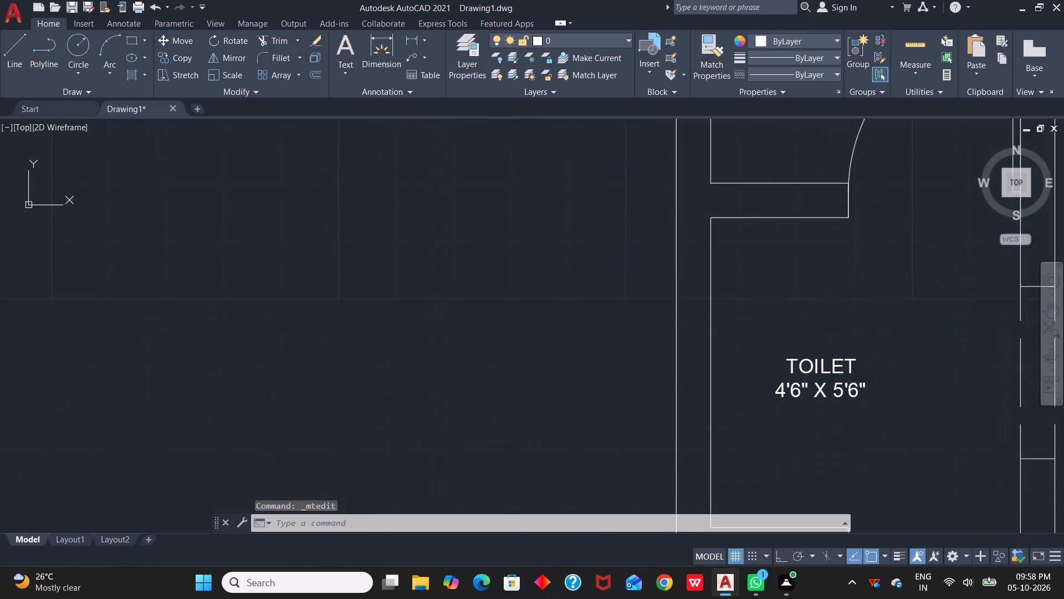
{"action": "middle_click_drag", "start_coordinate": [837, 67], "coordinate": [841, 68]}
{"action": "left_click", "coordinate": [802, 366]}
{"action": "right_click", "coordinate": [802, 366]}
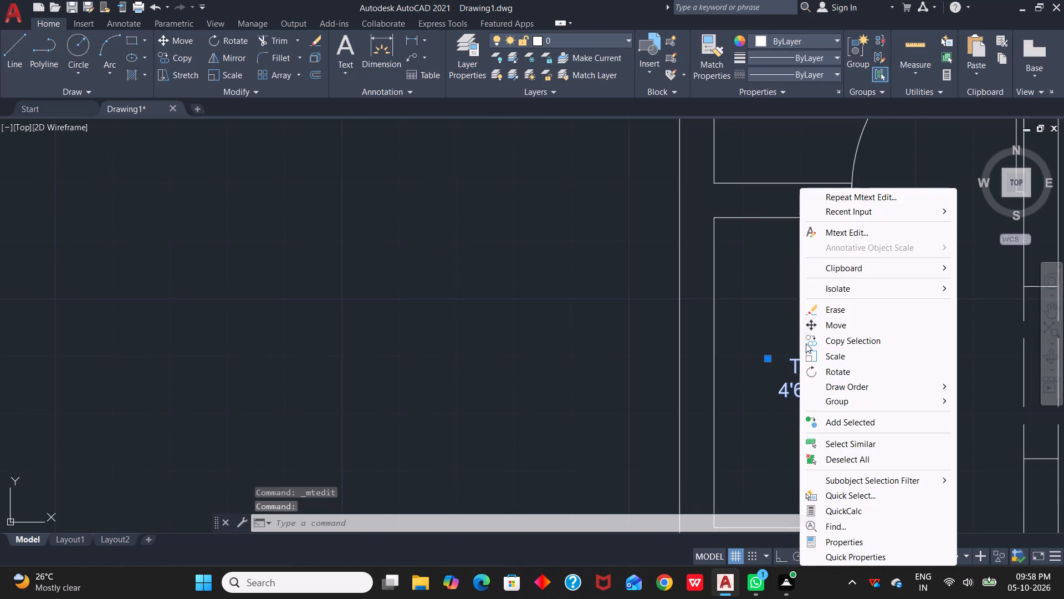
{"action": "left_click", "coordinate": [861, 186]}
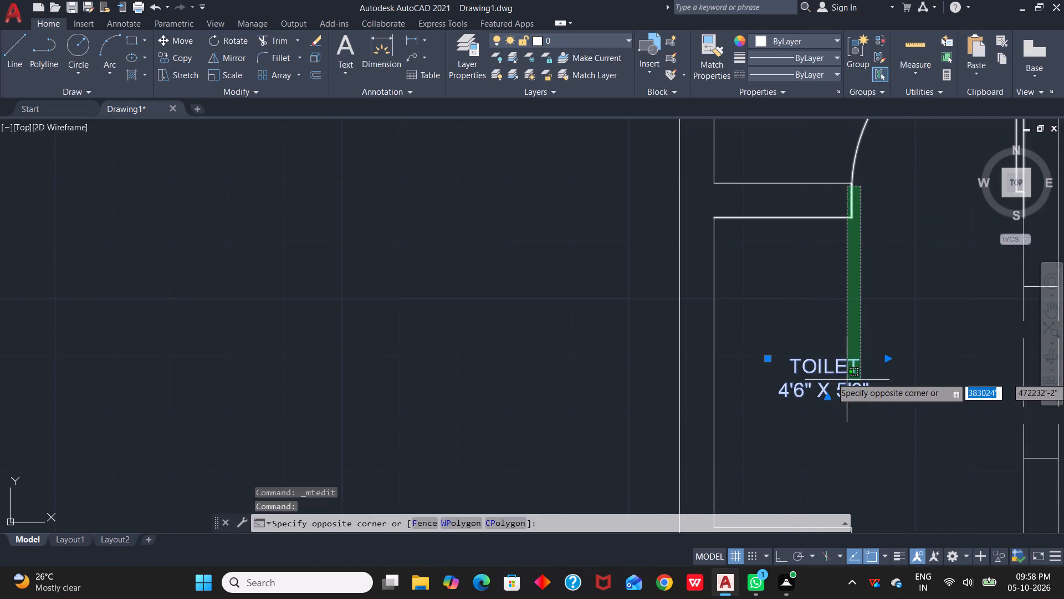
{"action": "key", "text": "Escape"}
{"action": "right_click", "coordinate": [816, 375]}
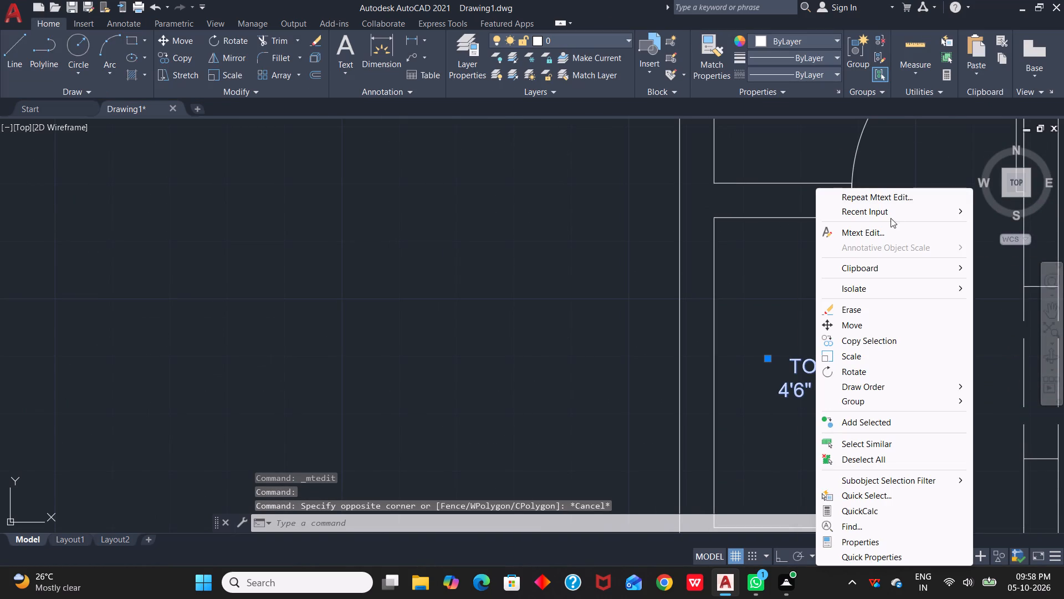
{"action": "left_click", "coordinate": [898, 199]}
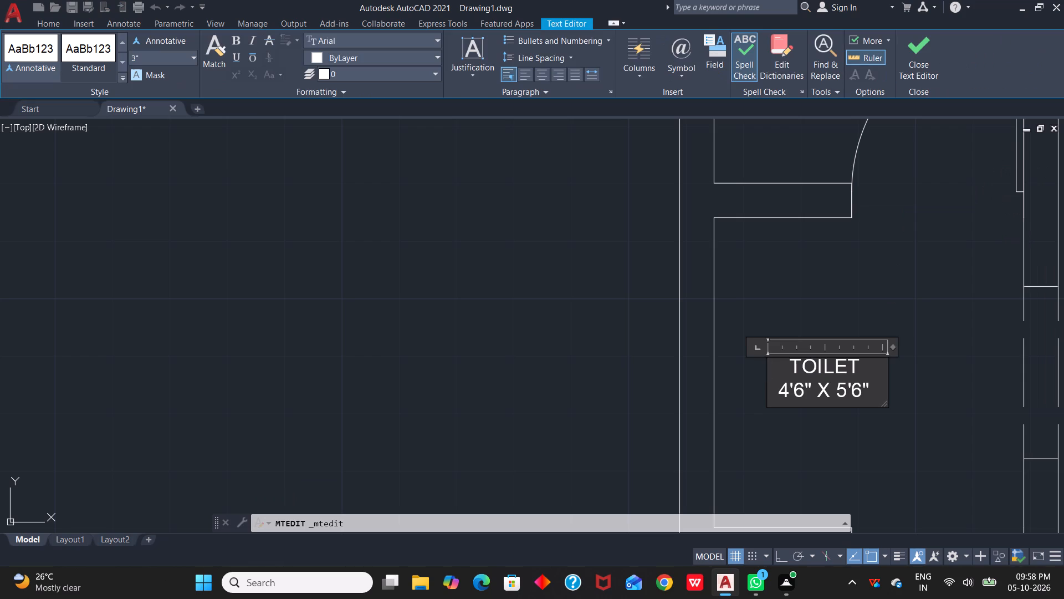
{"action": "left_click_drag", "start_coordinate": [860, 369], "coordinate": [790, 365]}
{"action": "key", "text": "BackSpace"}
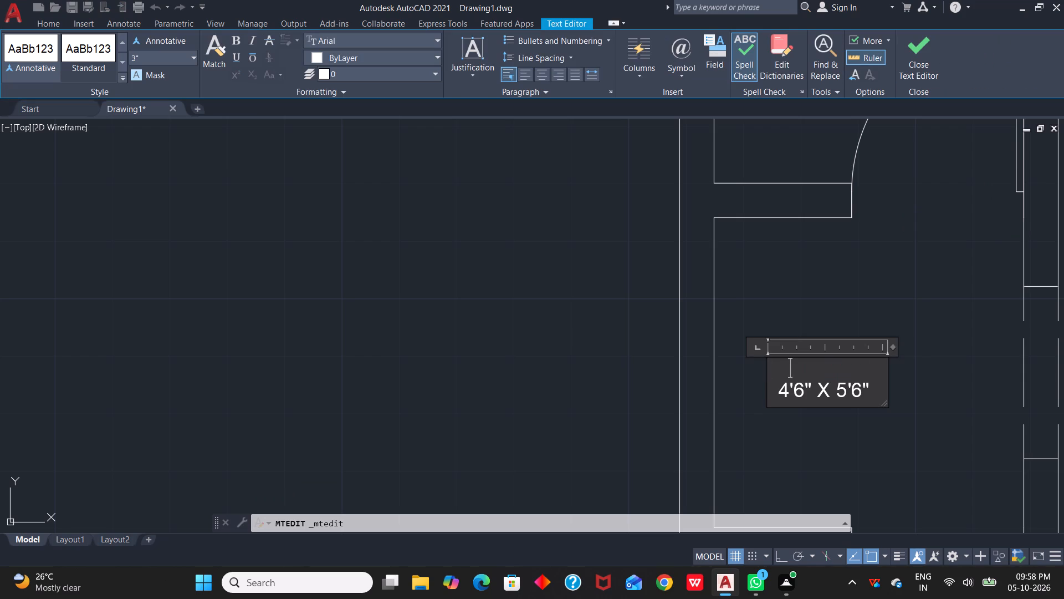
{"action": "type", "text": "OPEN"}
{"action": "left_click", "coordinate": [790, 365]}
{"action": "key", "text": "space"}
Change the second dimension in the OPEN label's size line to 4'6" and finish editing the label.
{"action": "left_click", "coordinate": [846, 387]}
{"action": "key", "text": "BackSpace"}
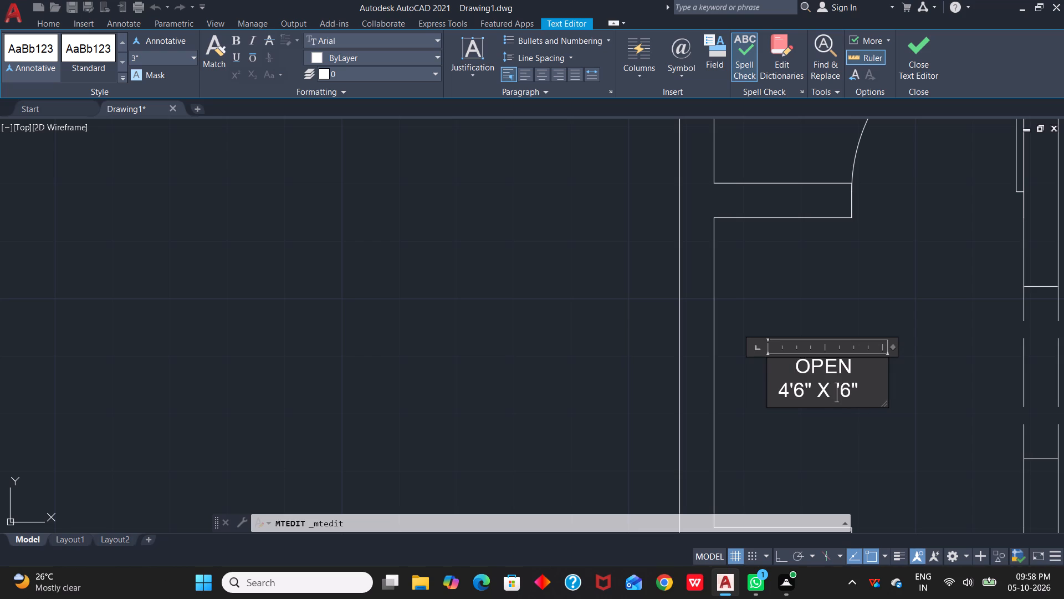
{"action": "key", "text": "4"}
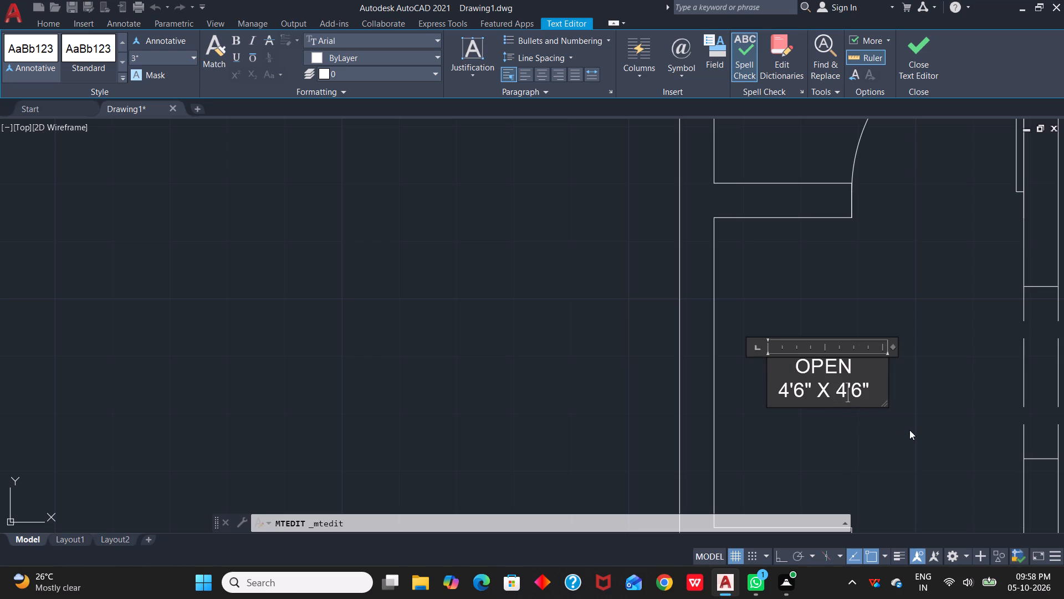
{"action": "left_click", "coordinate": [909, 430]}
Replace PARKING with KITCHEN in the label of the room below the small upper room, beside the large corner room.
{"action": "scroll", "coordinate": [918, 423], "scroll_direction": "down", "scroll_amount": 4}
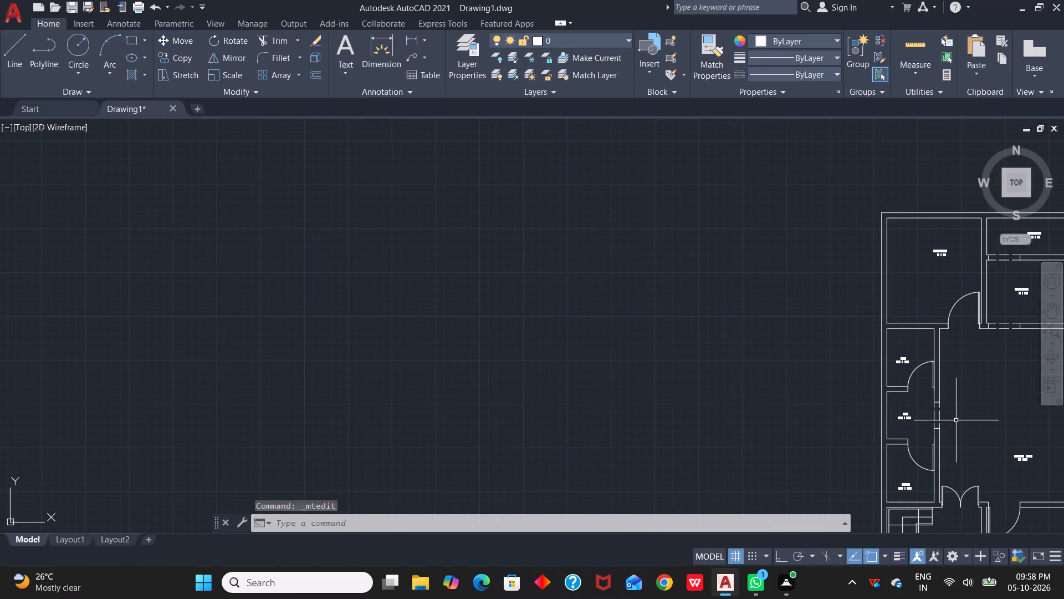
{"action": "middle_click_drag", "start_coordinate": [957, 420], "coordinate": [897, 402]}
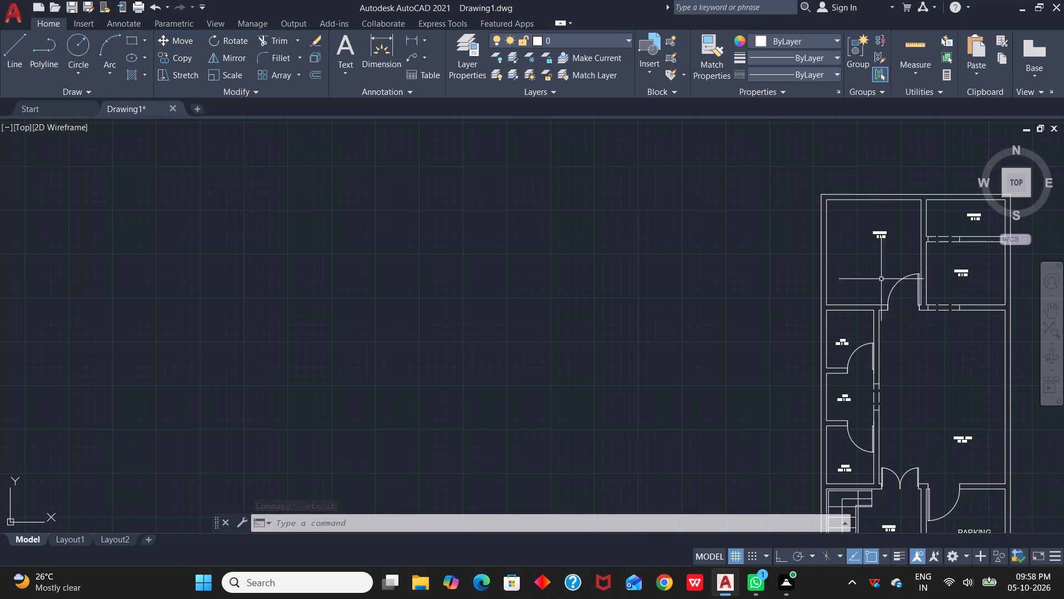
{"action": "scroll", "coordinate": [843, 262], "scroll_direction": "up", "scroll_amount": 2}
{"action": "middle_click_drag", "start_coordinate": [924, 235], "coordinate": [852, 382]}
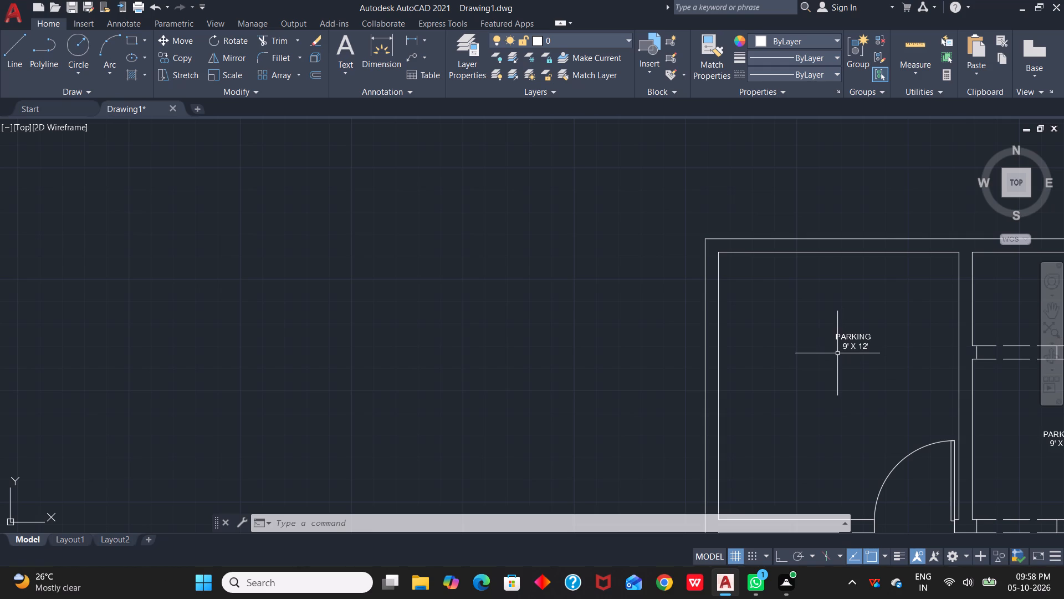
{"action": "scroll", "coordinate": [858, 384], "scroll_direction": "down", "scroll_amount": 2}
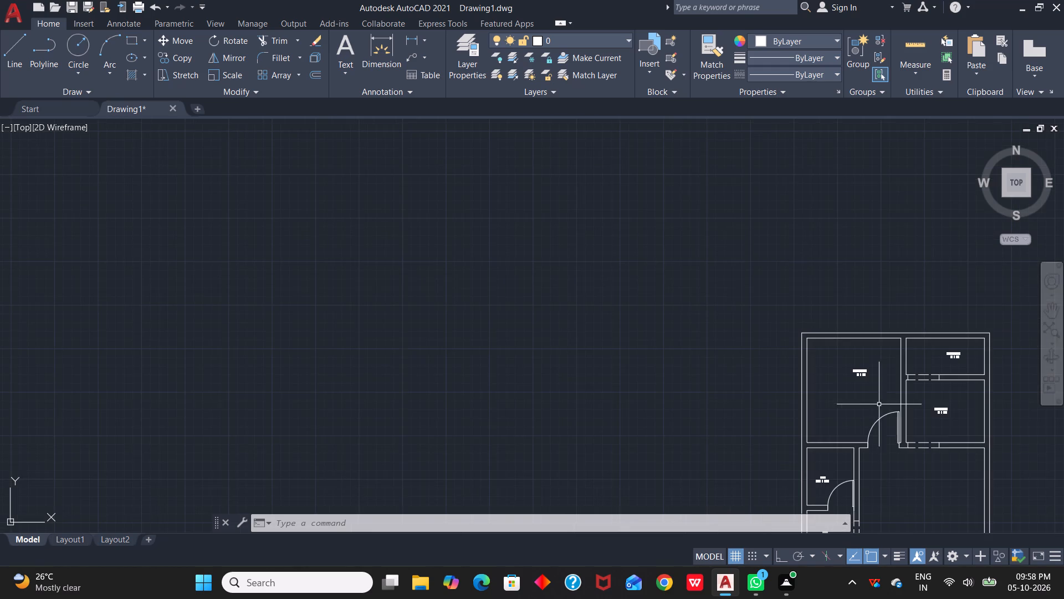
{"action": "scroll", "coordinate": [936, 390], "scroll_direction": "up", "scroll_amount": 3}
{"action": "left_click_drag", "start_coordinate": [902, 454], "coordinate": [942, 476]}
{"action": "left_click", "coordinate": [985, 491]}
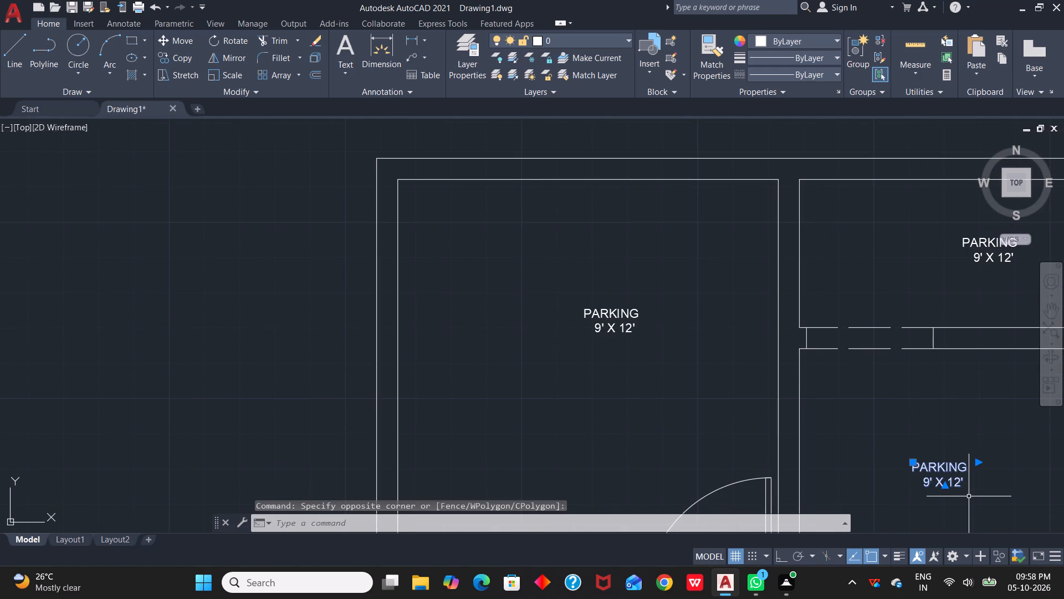
{"action": "right_click", "coordinate": [946, 476]}
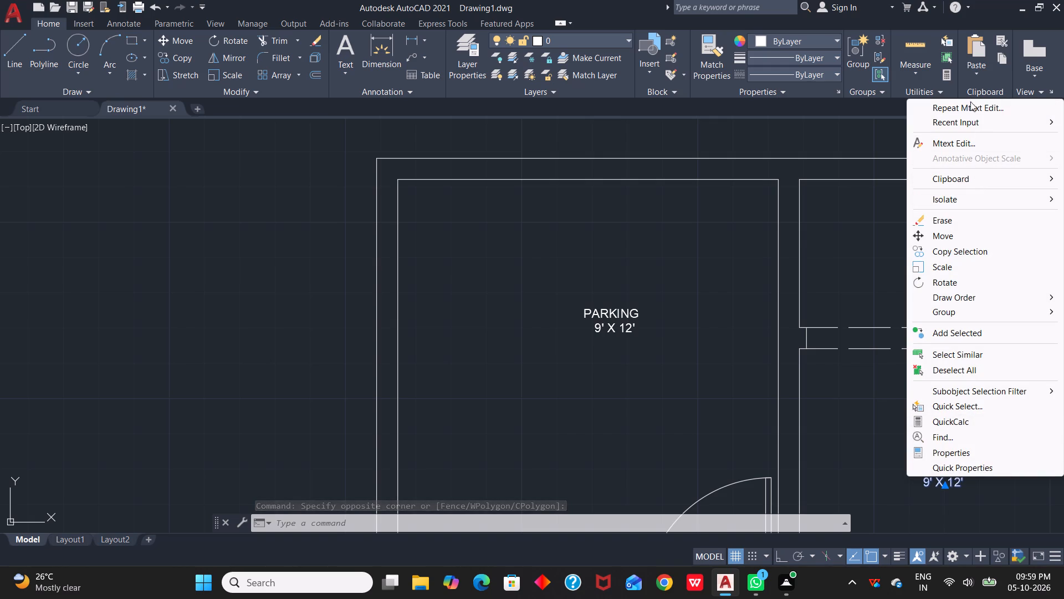
{"action": "left_click", "coordinate": [971, 107]}
{"action": "scroll", "coordinate": [937, 466], "scroll_direction": "up", "scroll_amount": 1}
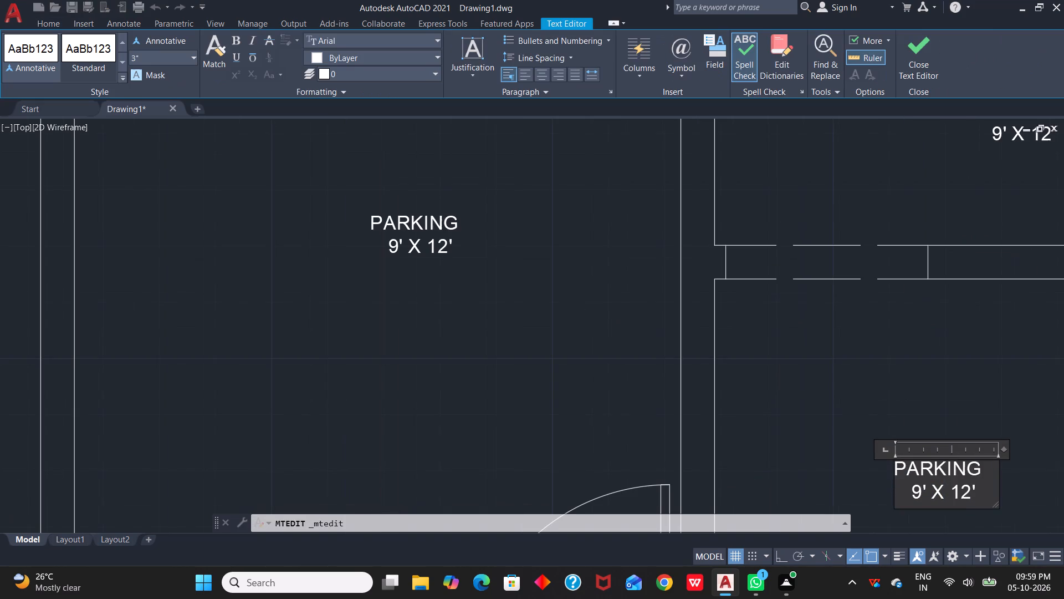
{"action": "left_click_drag", "start_coordinate": [985, 468], "coordinate": [850, 481]}
{"action": "key", "text": "BackSpace"}
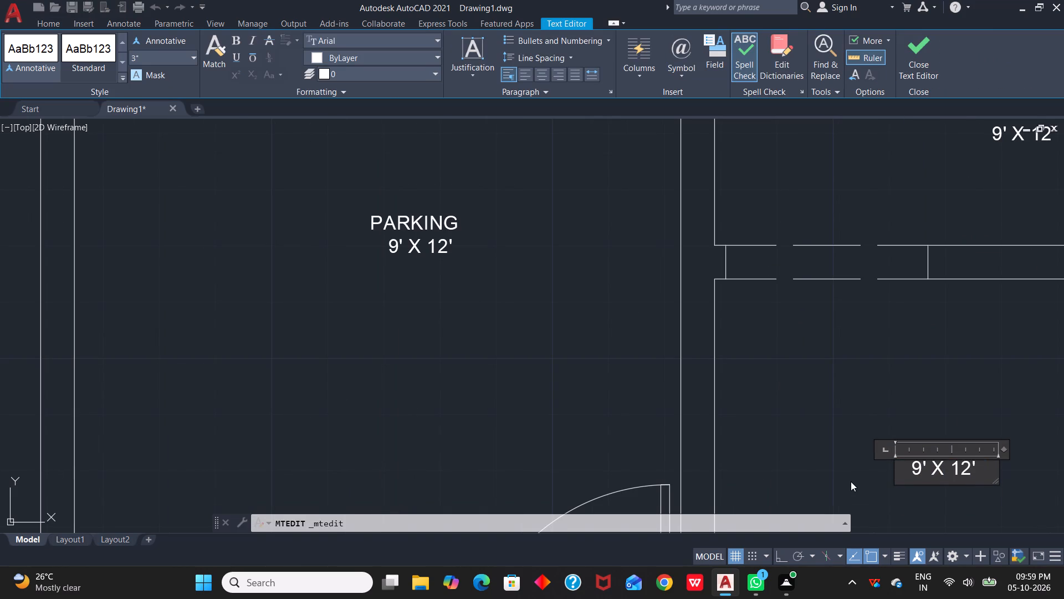
{"action": "type", "text": "KITCHEN"}
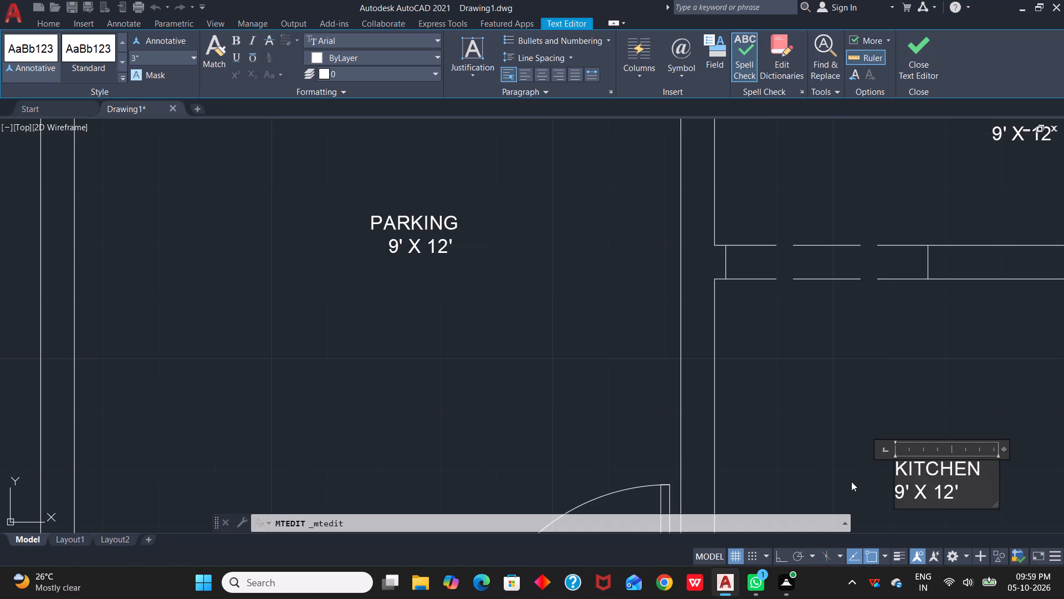
Replace the size line in the KITCHEN label with 7' X 6'.
{"action": "left_click_drag", "start_coordinate": [964, 495], "coordinate": [872, 498]}
{"action": "key", "text": "BackSpace"}
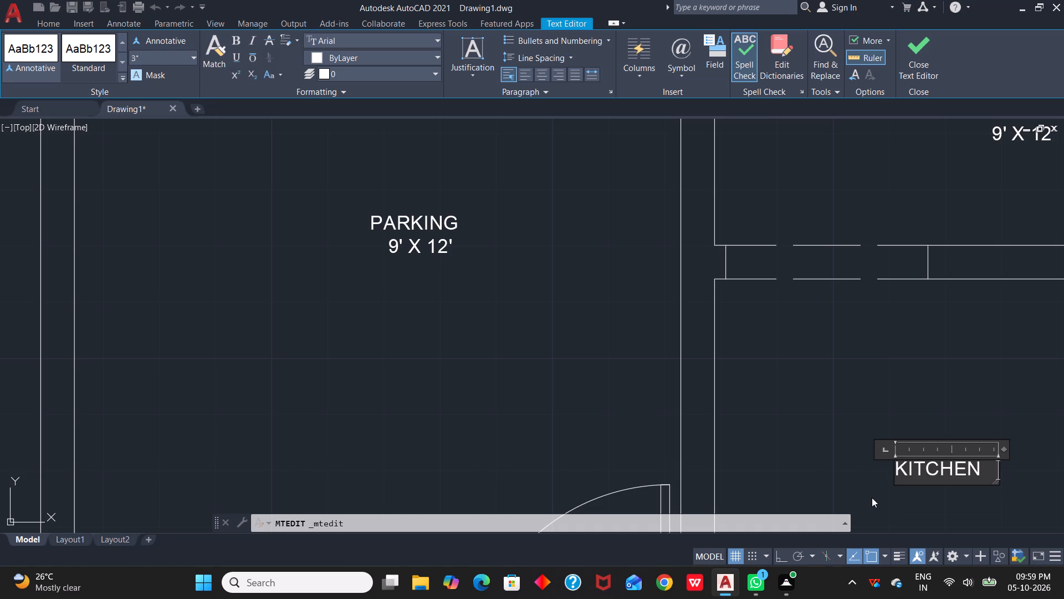
{"action": "key", "text": "space"}
{"action": "key", "text": "BackSpace"}
{"action": "key", "text": "BackSpace"}
{"action": "key", "text": "BackSpace"}
{"action": "key", "text": "BackSpace"}
{"action": "key", "text": "Return"}
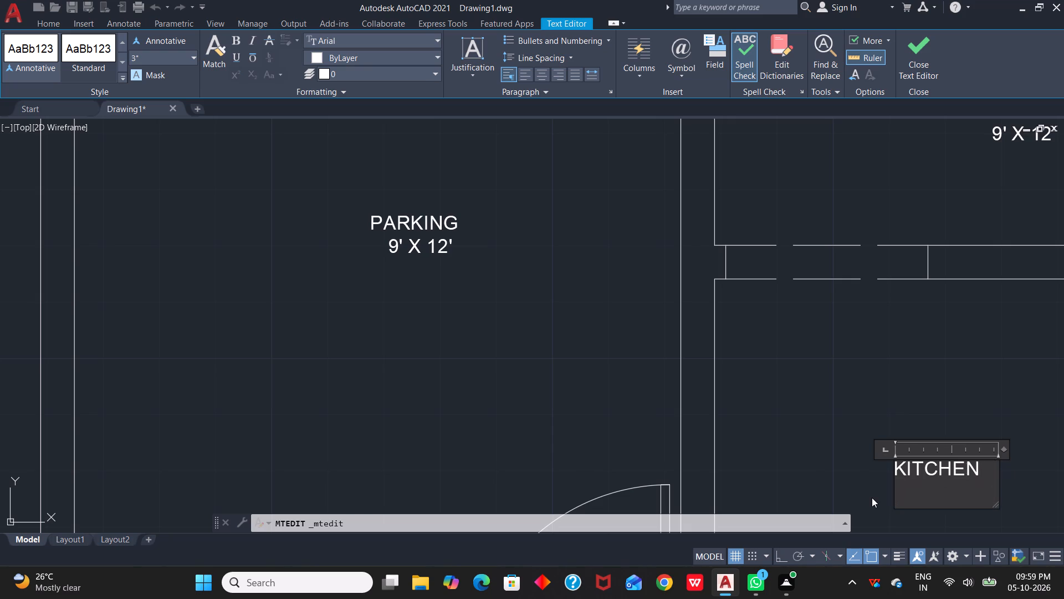
{"action": "type", "text": "7'"}
{"action": "key", "text": "space"}
{"action": "key", "text": "x"}
{"action": "key", "text": "6"}
{"action": "key", "text": "apostrophe"}
{"action": "left_click", "coordinate": [926, 491]}
{"action": "key", "text": "space"}
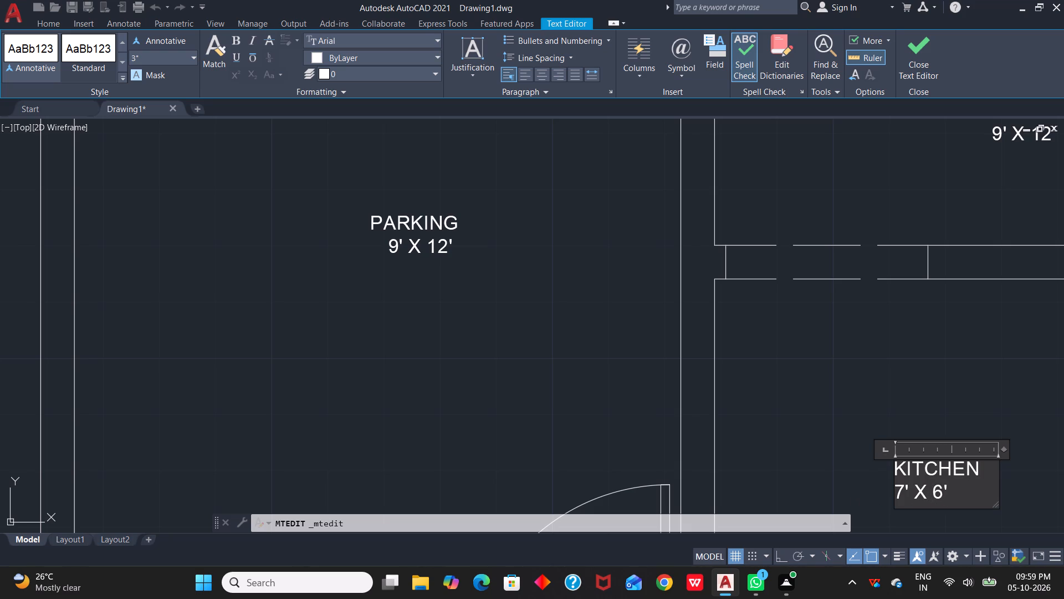
Add three leading spaces to centre the KITCHEN label's size line and finish editing the label.
{"action": "left_click", "coordinate": [894, 491]}
{"action": "key", "text": "space"}
{"action": "key", "text": "space"}
{"action": "key", "text": "space"}
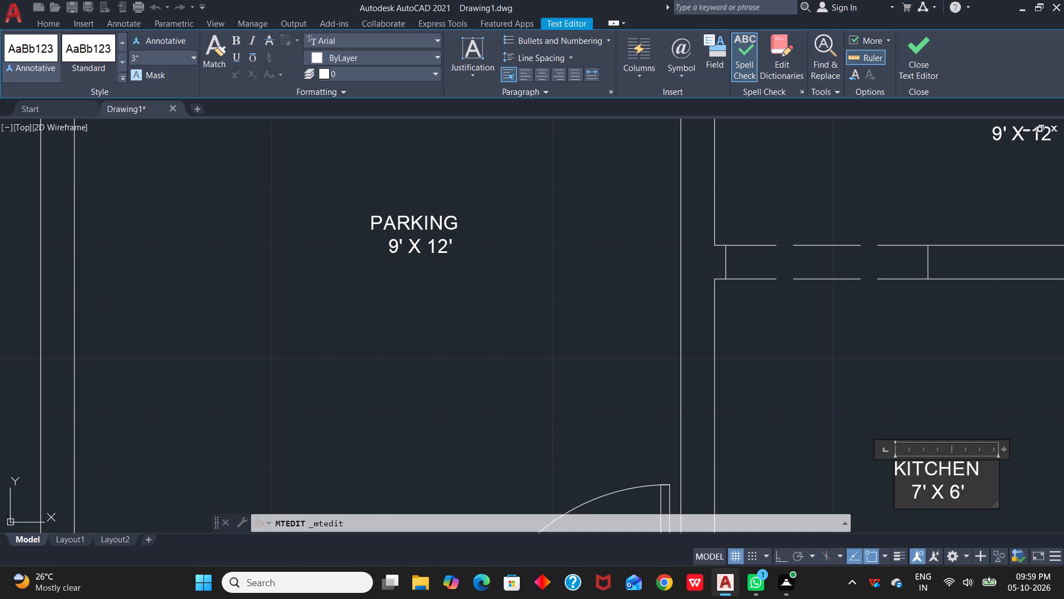
{"action": "left_click", "coordinate": [853, 471]}
Change the size line to 7' X 3'6" in the PARKING label of the room above the kitchen.
{"action": "scroll", "coordinate": [962, 417], "scroll_direction": "down", "scroll_amount": 2}
{"action": "scroll", "coordinate": [991, 307], "scroll_direction": "up", "scroll_amount": 2}
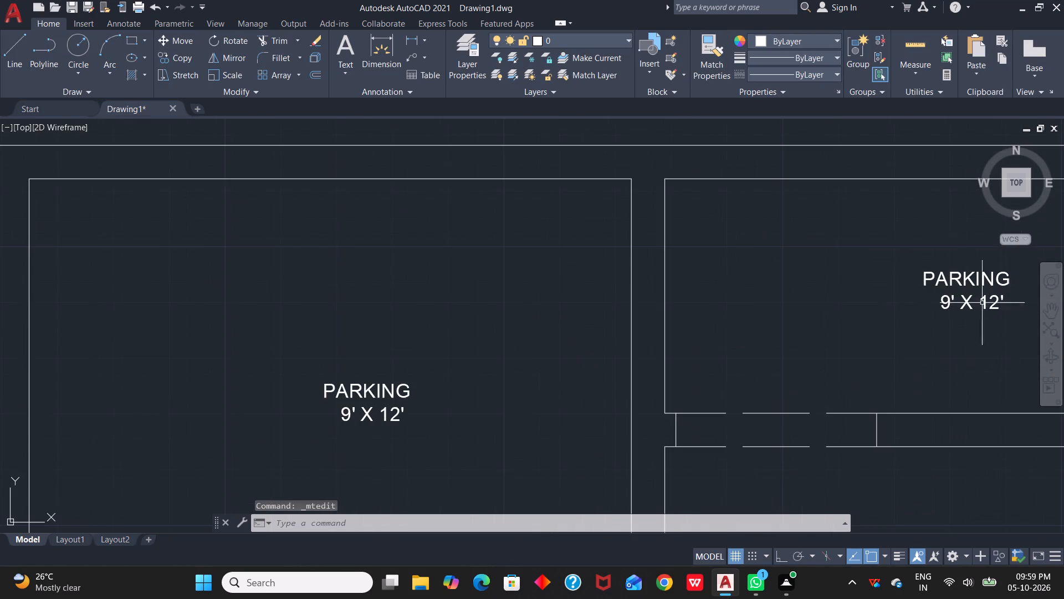
{"action": "left_click_drag", "start_coordinate": [915, 253], "coordinate": [939, 275]}
{"action": "left_click", "coordinate": [1027, 339]}
{"action": "right_click", "coordinate": [987, 314]}
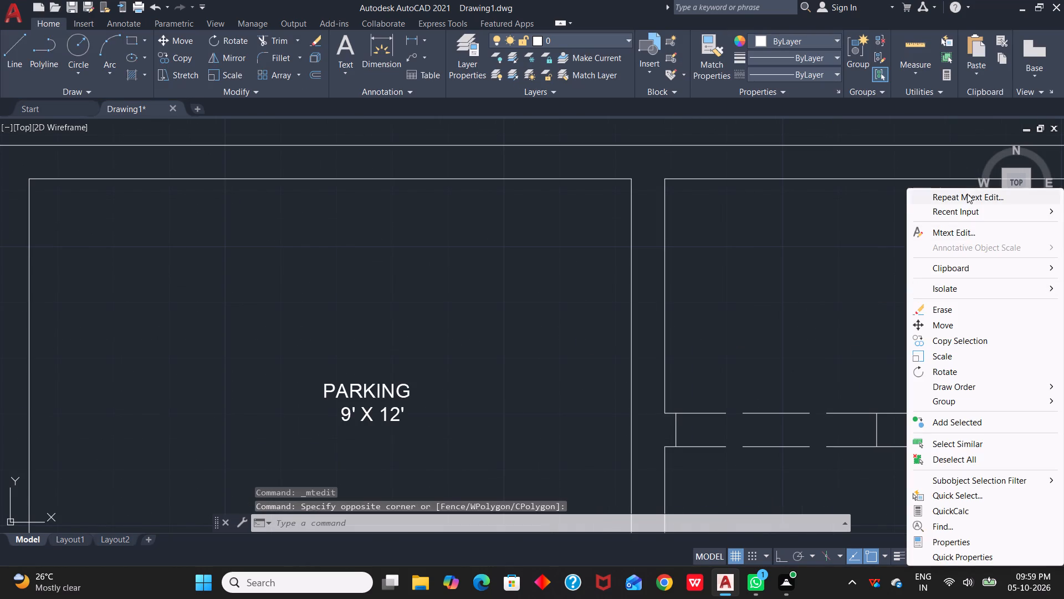
{"action": "left_click", "coordinate": [966, 196]}
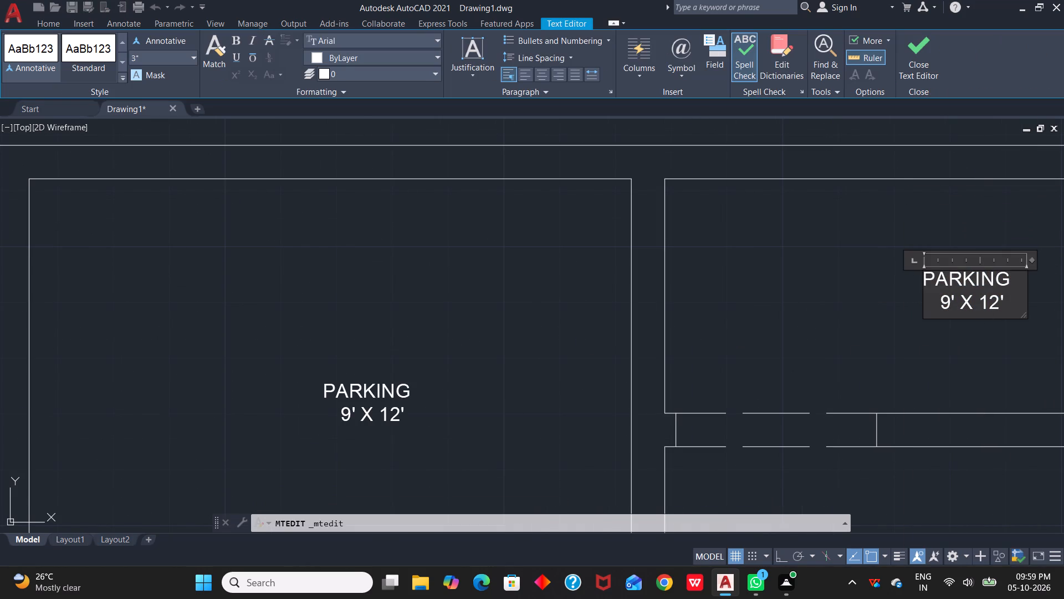
{"action": "left_click", "coordinate": [998, 300]}
{"action": "key", "text": "BackSpace"}
{"action": "key", "text": "BackSpace"}
{"action": "key", "text": "3"}
{"action": "key", "text": "Right"}
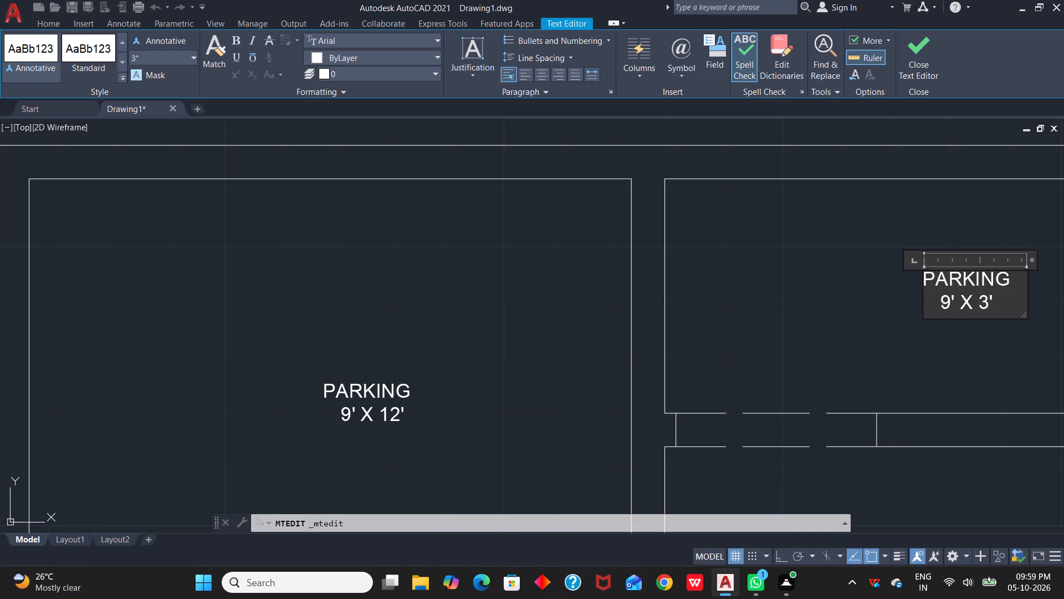
{"action": "key", "text": "6"}
{"action": "key", "text": "shift+quotedbl"}
{"action": "left_click", "coordinate": [953, 300]}
{"action": "key", "text": "BackSpace"}
{"action": "key", "text": "7"}
Replace PARKING with WASH AREA in that label, widen its text frame to fit the name on one line, and finish editing.
{"action": "left_click_drag", "start_coordinate": [1011, 281], "coordinate": [914, 277]}
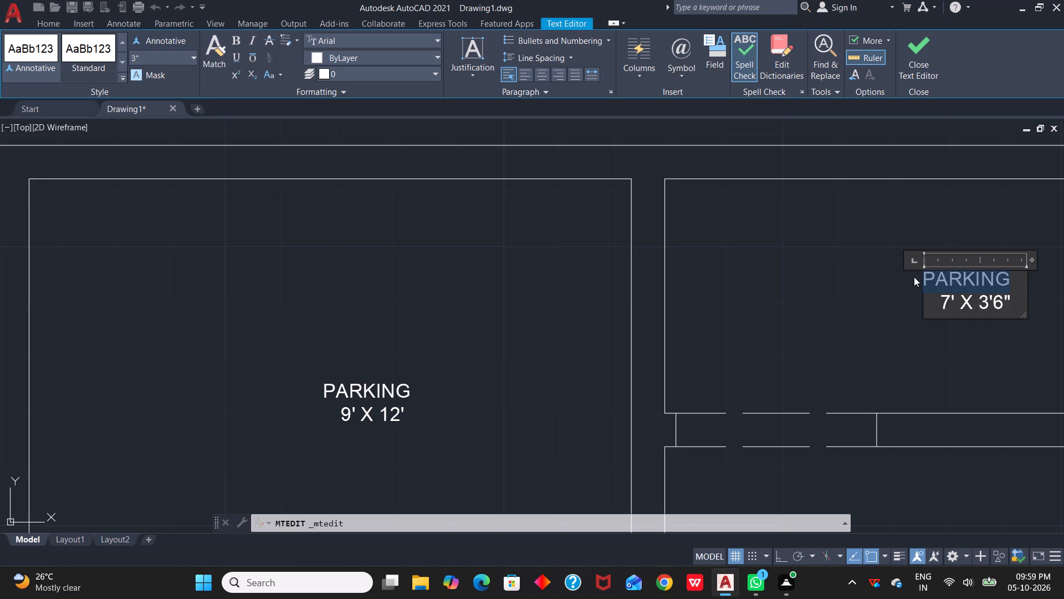
{"action": "key", "text": "BackSpace"}
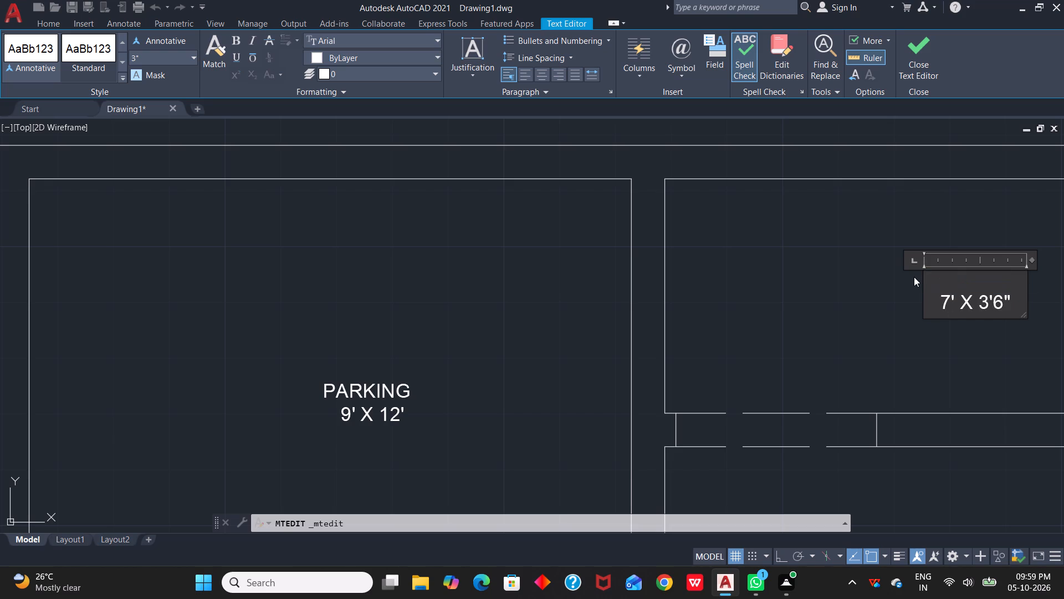
{"action": "type", "text": "WAS"}
{"action": "key", "text": "h"}
{"action": "key", "text": "space"}
{"action": "type", "text": "AREA"}
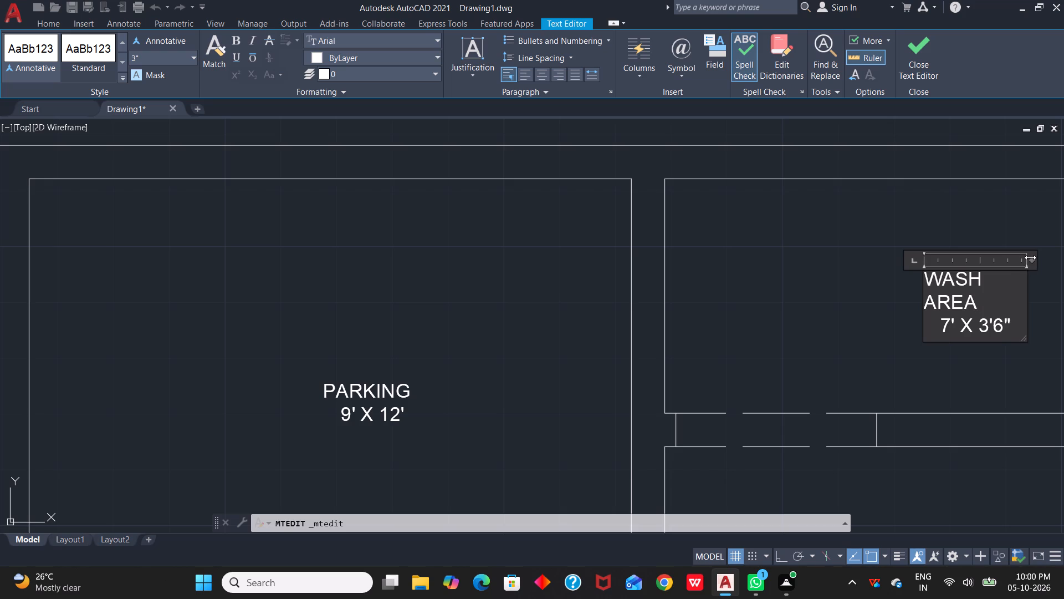
{"action": "left_click_drag", "start_coordinate": [1030, 257], "coordinate": [1051, 260]}
{"action": "left_click", "coordinate": [969, 359]}
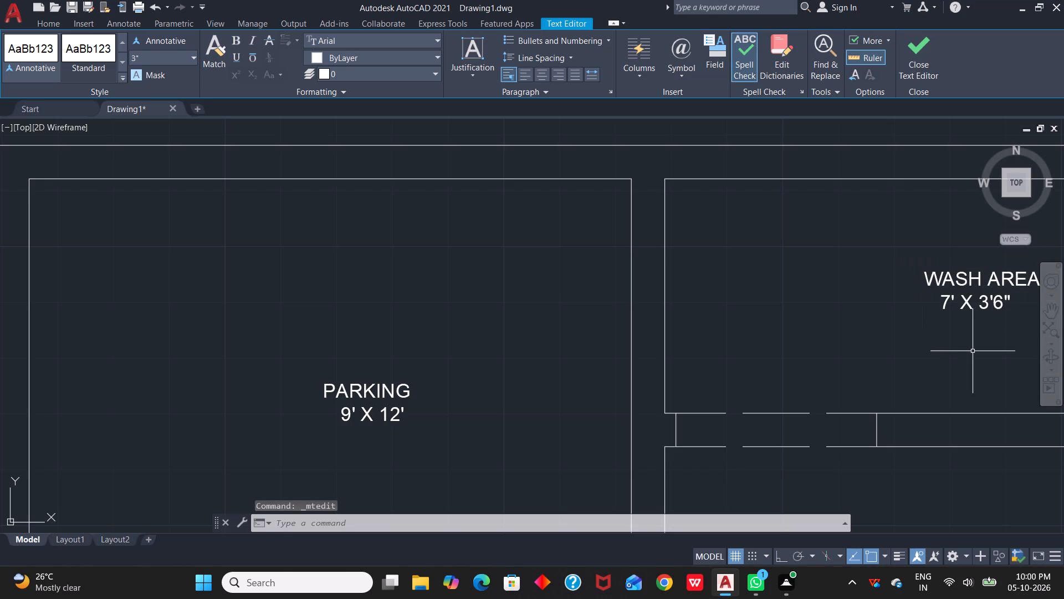
Replace PARKING with BED ROOM in the label of the room beside the wash area, and widen its text frame to fit the name on one line.
{"action": "scroll", "coordinate": [861, 308], "scroll_direction": "down", "scroll_amount": 1}
{"action": "middle_click_drag", "start_coordinate": [858, 309], "coordinate": [936, 275]}
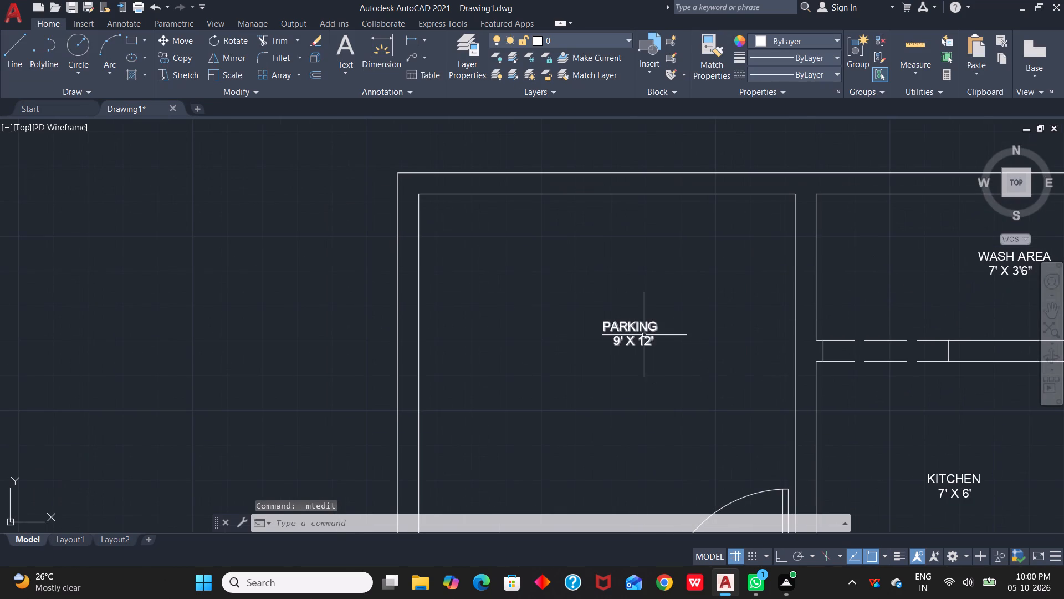
{"action": "left_click", "coordinate": [644, 335]}
{"action": "right_click", "coordinate": [644, 335]}
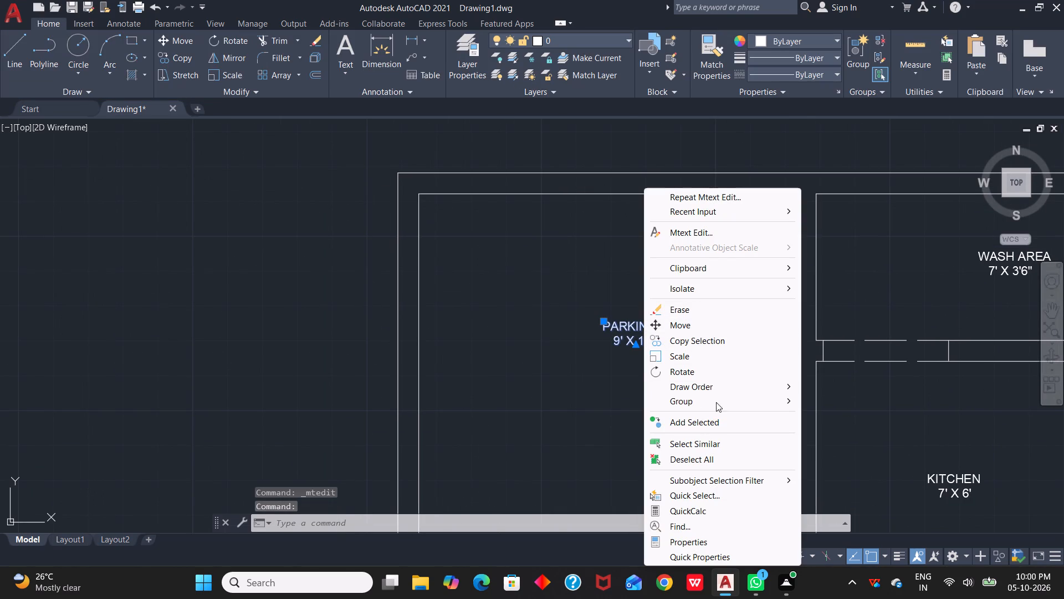
{"action": "left_click", "coordinate": [718, 196]}
{"action": "left_click_drag", "start_coordinate": [664, 327], "coordinate": [594, 326]}
{"action": "key", "text": "BackSpace"}
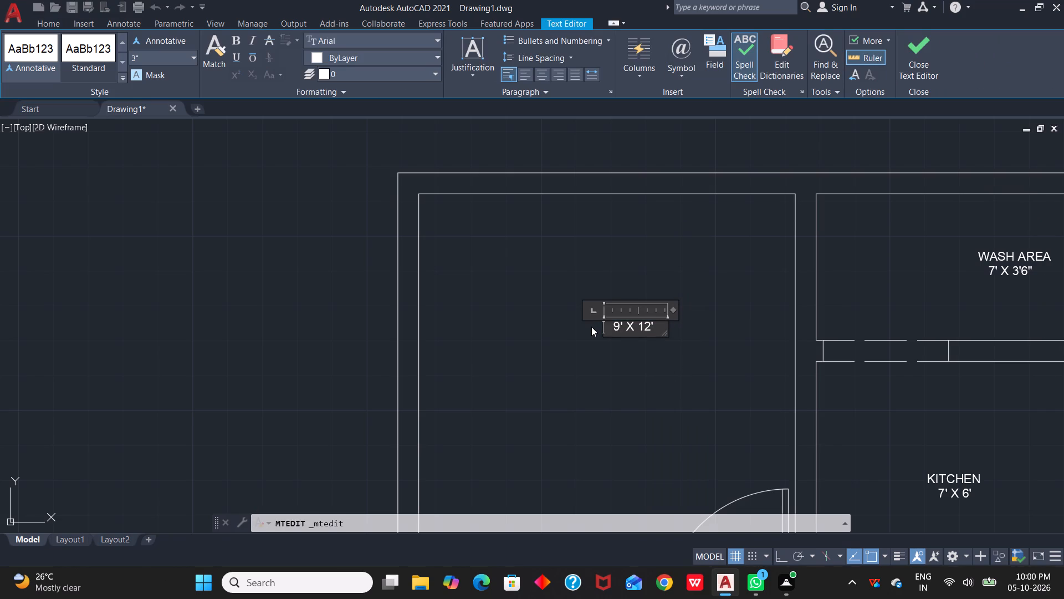
{"action": "type", "text": "BED"}
{"action": "key", "text": "space"}
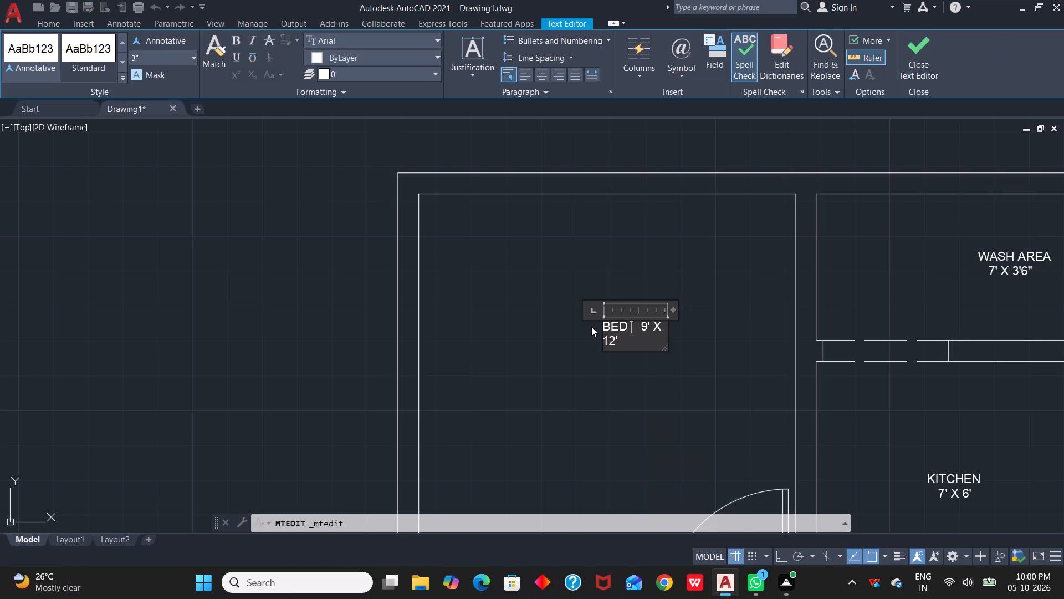
{"action": "type", "text": "ROOM"}
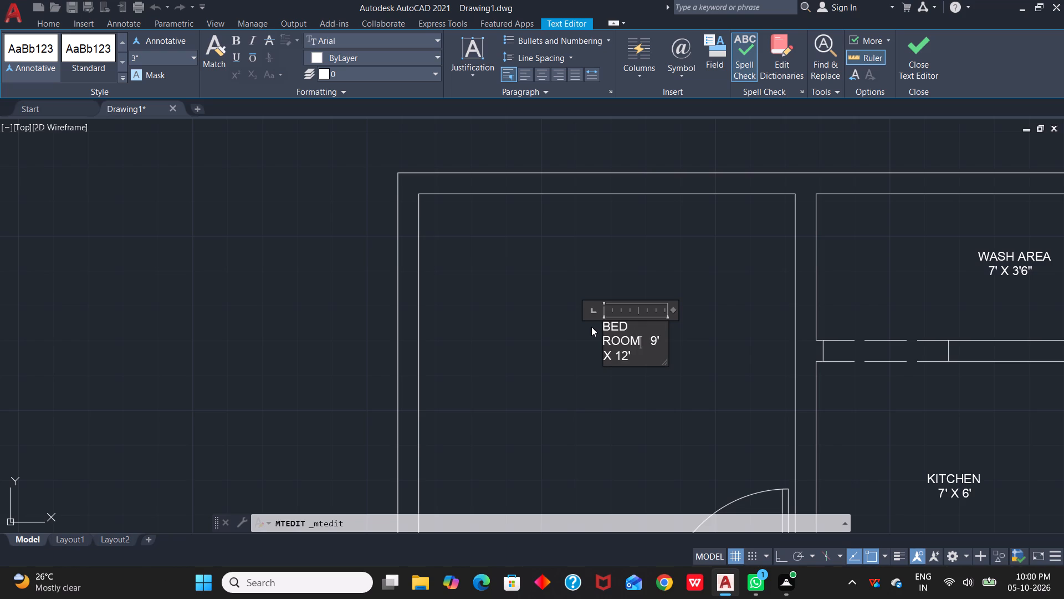
{"action": "left_click_drag", "start_coordinate": [670, 308], "coordinate": [701, 310]}
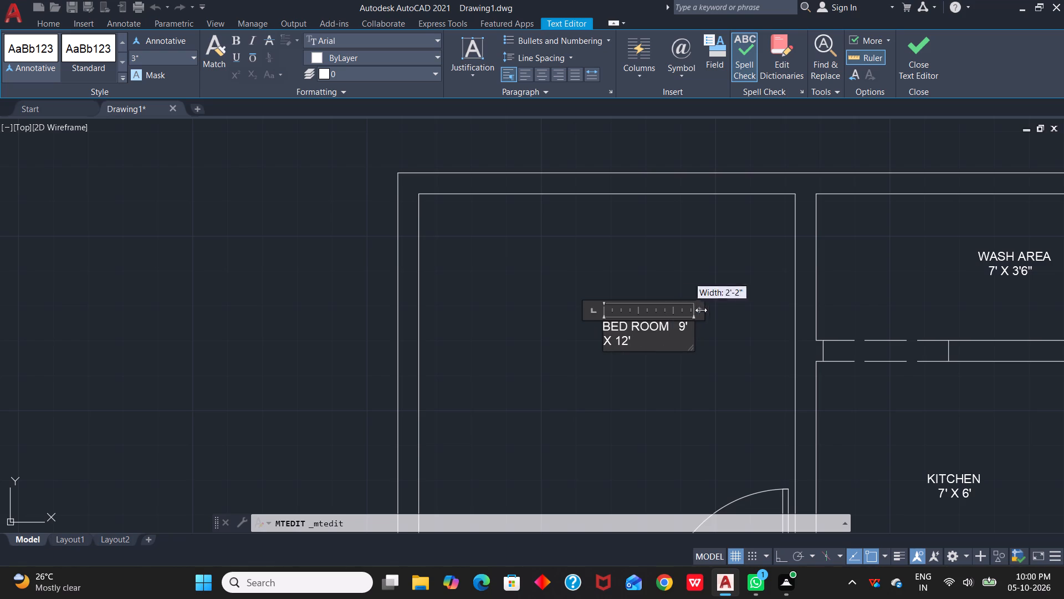
{"action": "left_click_drag", "start_coordinate": [701, 310], "coordinate": [702, 310]}
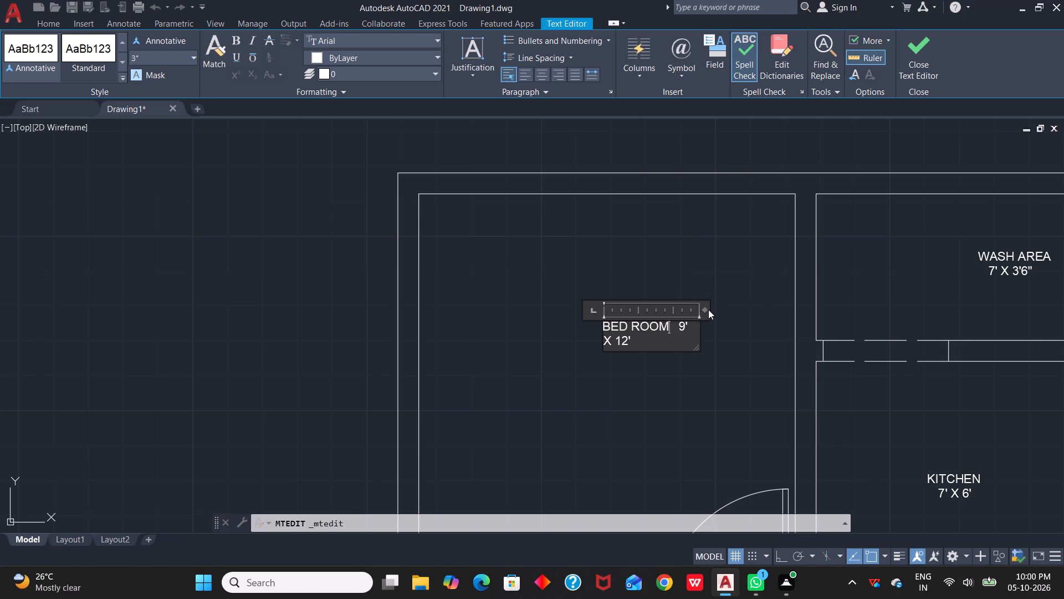
{"action": "left_click_drag", "start_coordinate": [705, 309], "coordinate": [678, 304]}
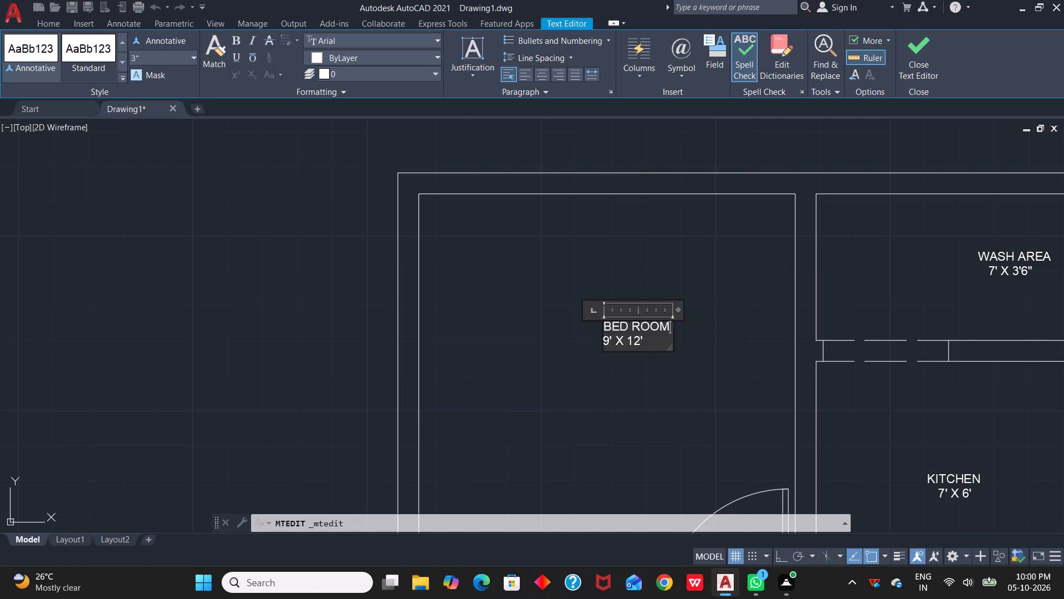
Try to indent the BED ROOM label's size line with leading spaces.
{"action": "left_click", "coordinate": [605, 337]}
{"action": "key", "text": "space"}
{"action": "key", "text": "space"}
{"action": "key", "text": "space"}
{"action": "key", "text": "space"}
Replace the BED ROOM label's size line with 9' X 10' on its own line below the name.
{"action": "left_click_drag", "start_coordinate": [645, 341], "coordinate": [600, 337]}
{"action": "key", "text": "space"}
{"action": "key", "text": "space"}
{"action": "key", "text": "BackSpace"}
{"action": "key", "text": "BackSpace"}
{"action": "key", "text": "BackSpace"}
{"action": "key", "text": "BackSpace"}
{"action": "key", "text": "BackSpace"}
{"action": "key", "text": "BackSpace"}
{"action": "key", "text": "BackSpace"}
{"action": "key", "text": "BackSpace"}
{"action": "key", "text": "BackSpace"}
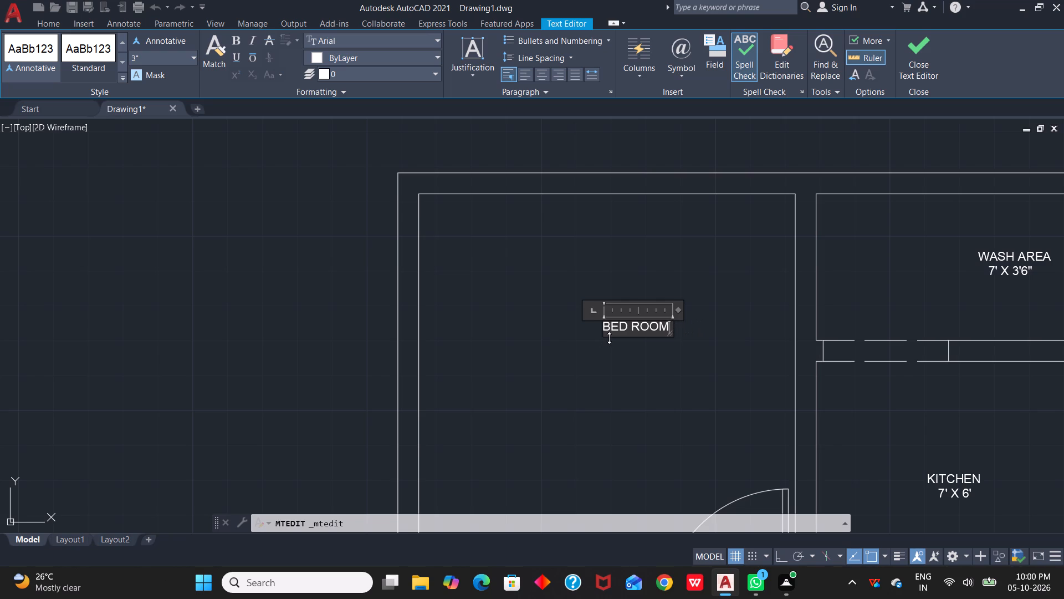
{"action": "key", "text": "Return"}
{"action": "key", "text": "space"}
{"action": "type", "text": "9'"}
{"action": "key", "text": "space"}
{"action": "key", "text": "x"}
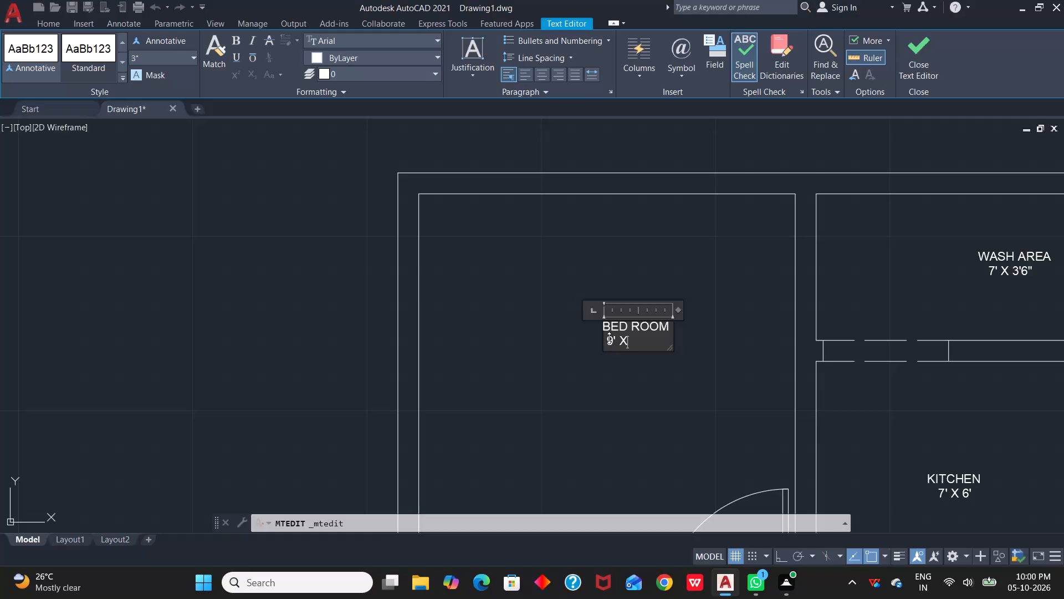
{"action": "key", "text": "space"}
{"action": "type", "text": "1"}
{"action": "key", "text": "0"}
{"action": "key", "text": "apostrophe"}
Add two more leading spaces to centre the BED ROOM label's size line and finish editing the label.
{"action": "left_click", "coordinate": [605, 339]}
{"action": "key", "text": "space"}
{"action": "key", "text": "space"}
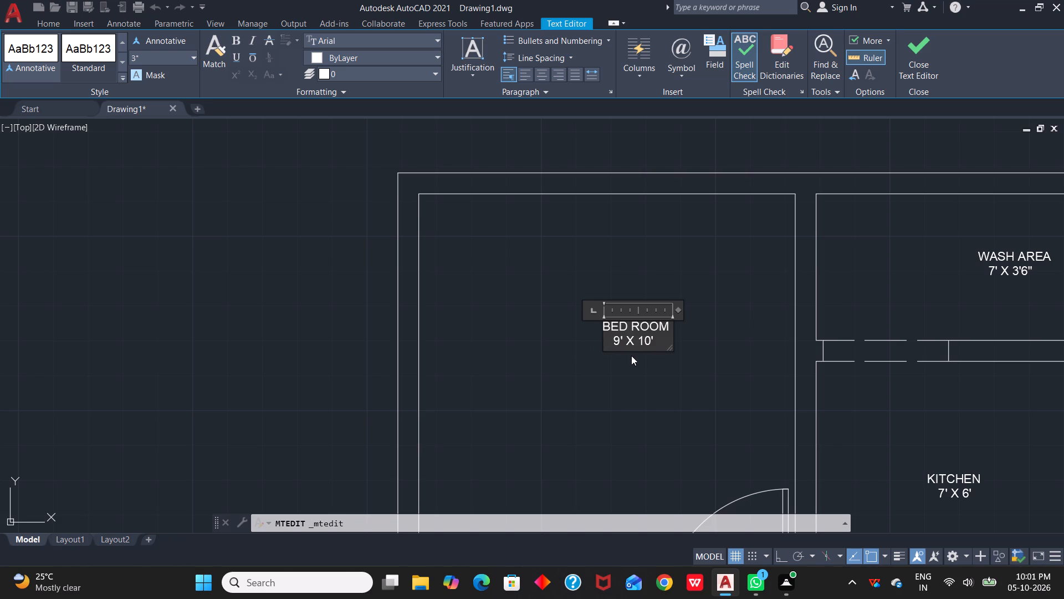
{"action": "left_click", "coordinate": [610, 368]}
{"action": "left_click_drag", "start_coordinate": [587, 305], "coordinate": [628, 326]}
{"action": "left_click", "coordinate": [698, 368]}
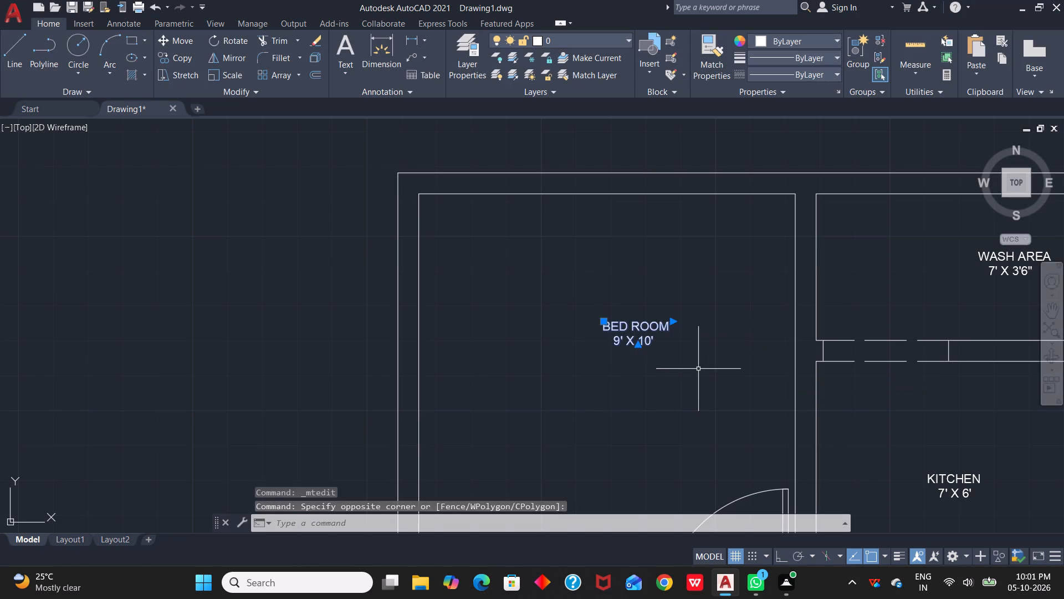
{"action": "key", "text": "Escape"}
Replace PARKING with ROOM in the larger-text label of the room below the living hall.
{"action": "scroll", "coordinate": [677, 362], "scroll_direction": "down", "scroll_amount": 3}
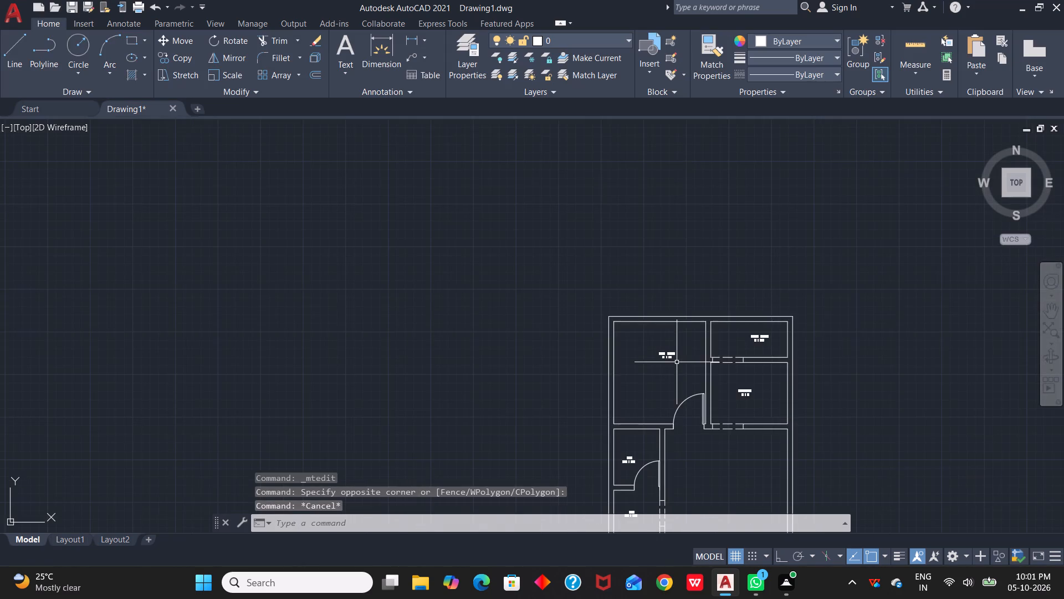
{"action": "scroll", "coordinate": [759, 395], "scroll_direction": "up", "scroll_amount": 3}
{"action": "scroll", "coordinate": [759, 395], "scroll_direction": "down", "scroll_amount": 2}
{"action": "middle_click_drag", "start_coordinate": [761, 387], "coordinate": [771, 333]}
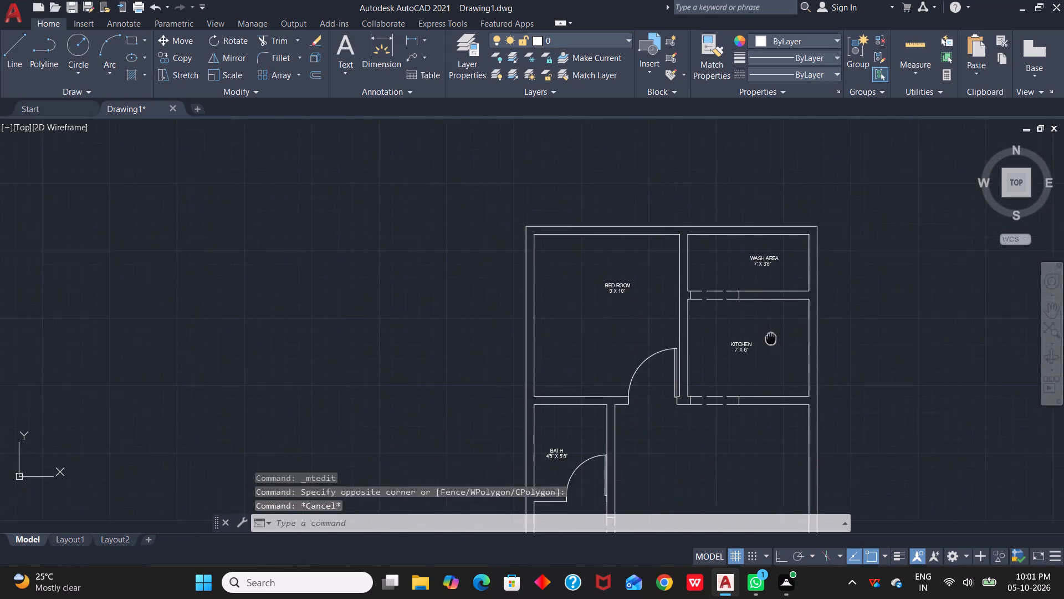
{"action": "middle_click_drag", "start_coordinate": [771, 333], "coordinate": [804, 221]}
{"action": "middle_click_drag", "start_coordinate": [732, 379], "coordinate": [769, 233]}
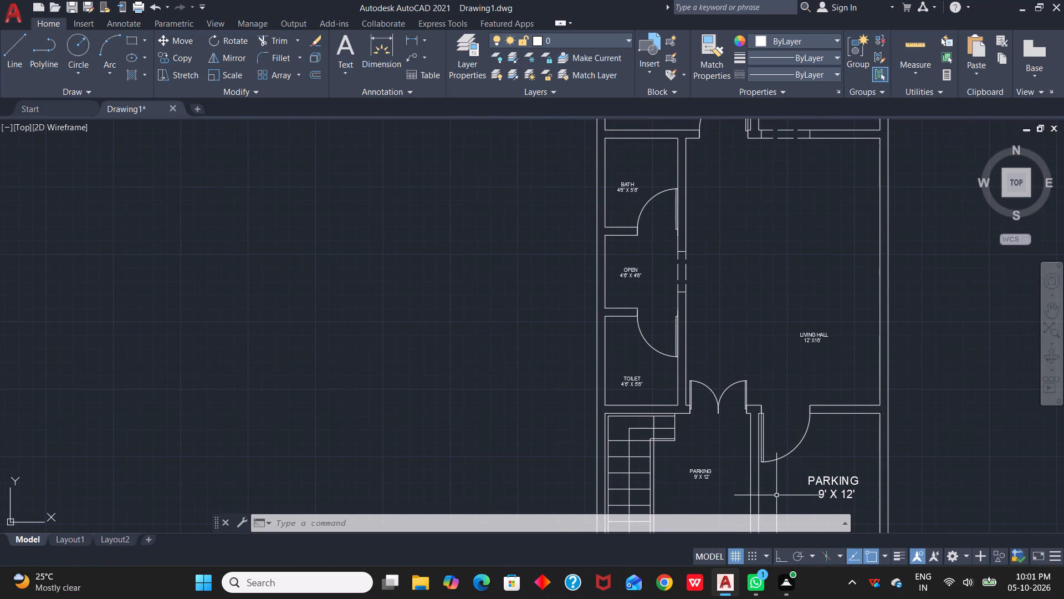
{"action": "left_click", "coordinate": [836, 485]}
{"action": "right_click", "coordinate": [836, 485]}
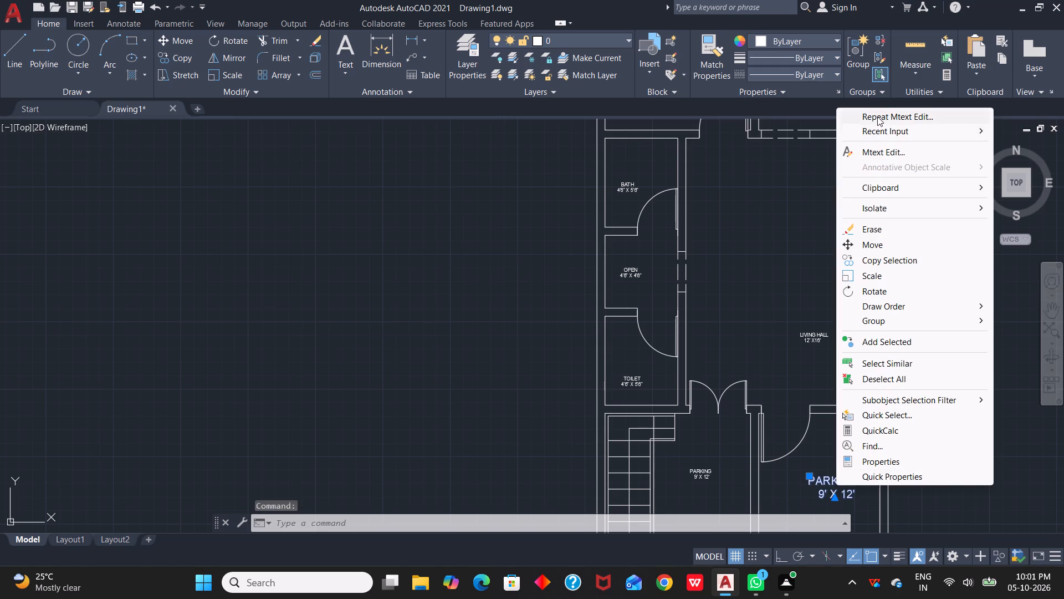
{"action": "left_click", "coordinate": [877, 116]}
{"action": "scroll", "coordinate": [845, 492], "scroll_direction": "up", "scroll_amount": 2}
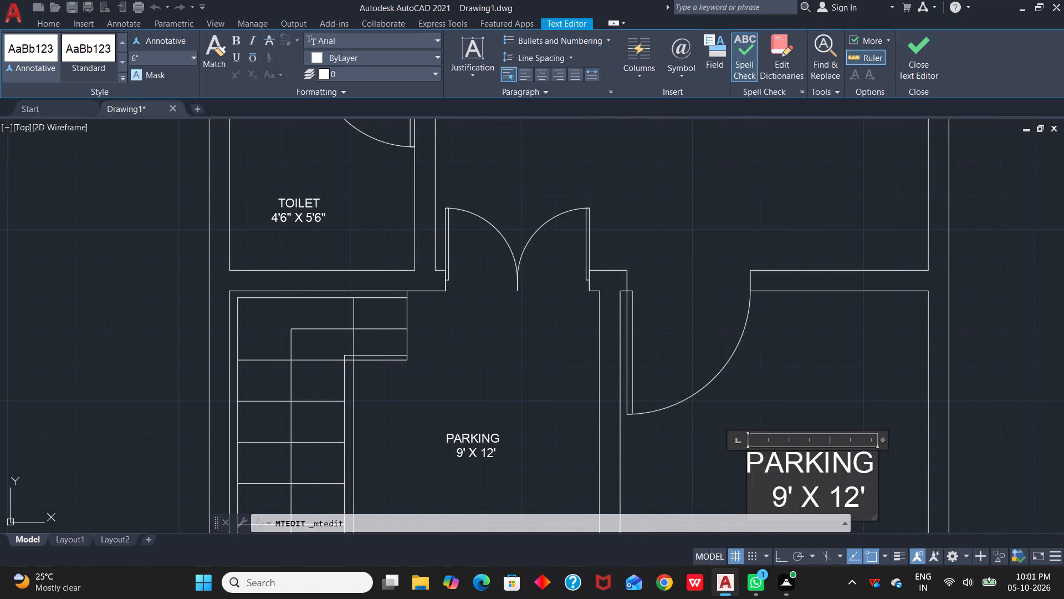
{"action": "left_click_drag", "start_coordinate": [873, 466], "coordinate": [720, 469]}
{"action": "key", "text": "BackSpace"}
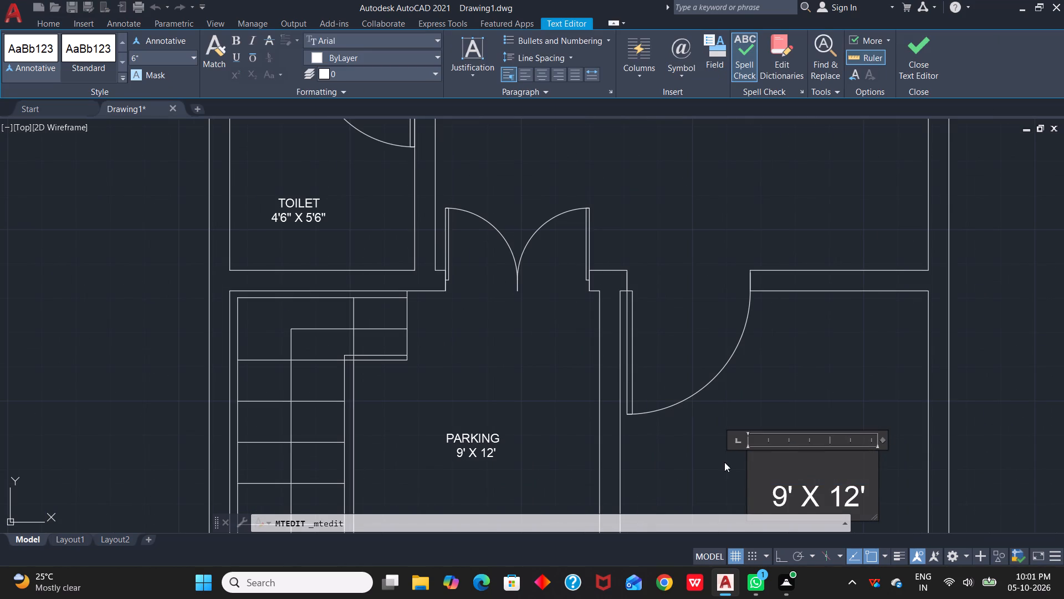
{"action": "type", "text": "ROOM"}
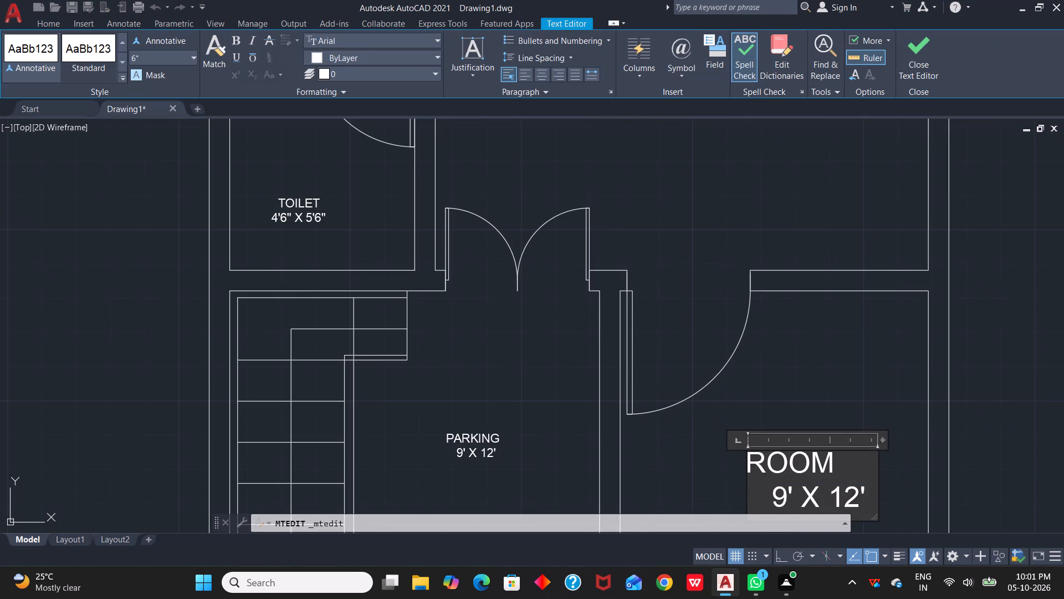
Remove the leading spaces from the size line of the ROOM label.
{"action": "key", "text": "Left"}
{"action": "key", "text": "Left"}
{"action": "key", "text": "Left"}
{"action": "key", "text": "Left"}
{"action": "key", "text": "Left"}
{"action": "key", "text": "Down"}
{"action": "key", "text": "Right"}
{"action": "key", "text": "Right"}
{"action": "key", "text": "Right"}
{"action": "key", "text": "space"}
{"action": "key", "text": "BackSpace"}
{"action": "key", "text": "BackSpace"}
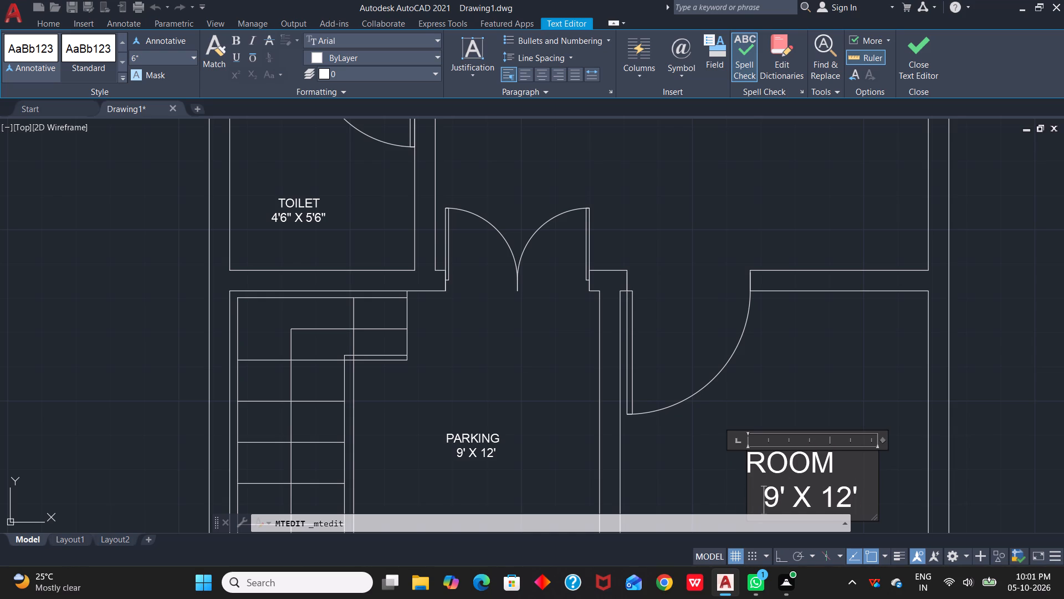
{"action": "key", "text": "BackSpace"}
{"action": "key", "text": "BackSpace"}
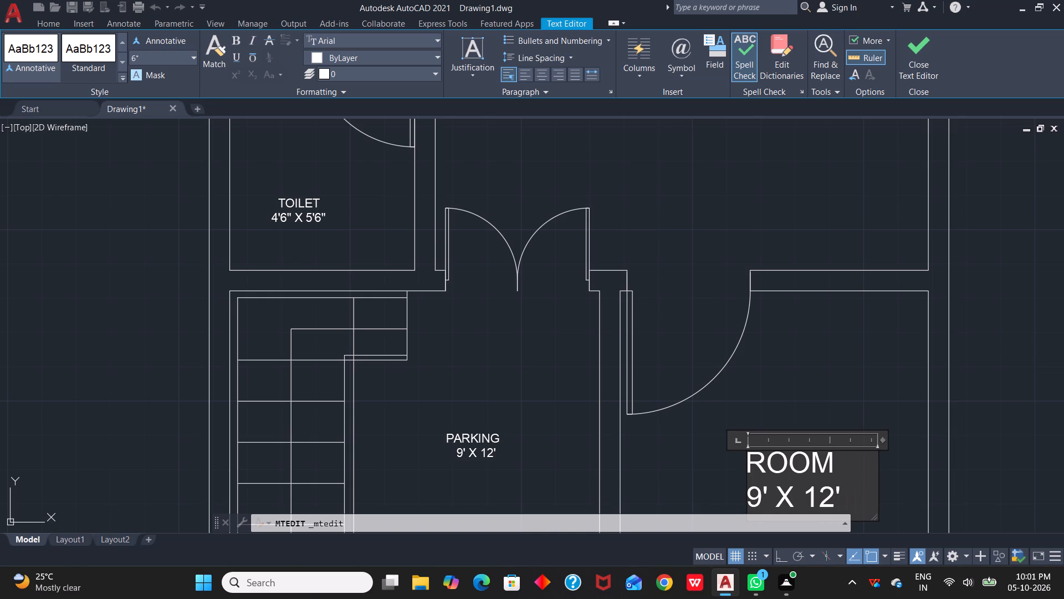
Change the ROOM label's size line to 7'6" X 12'.
{"action": "left_click", "coordinate": [760, 495]}
{"action": "key", "text": "BackSpace"}
{"action": "key", "text": "7"}
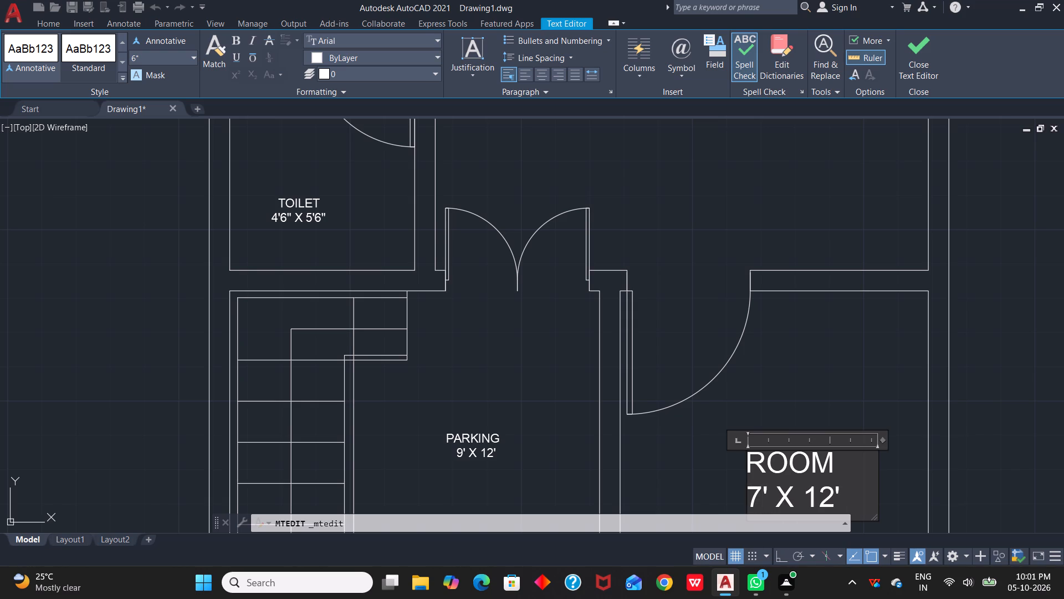
{"action": "left_click", "coordinate": [774, 493]}
{"action": "key", "text": "BackSpace"}
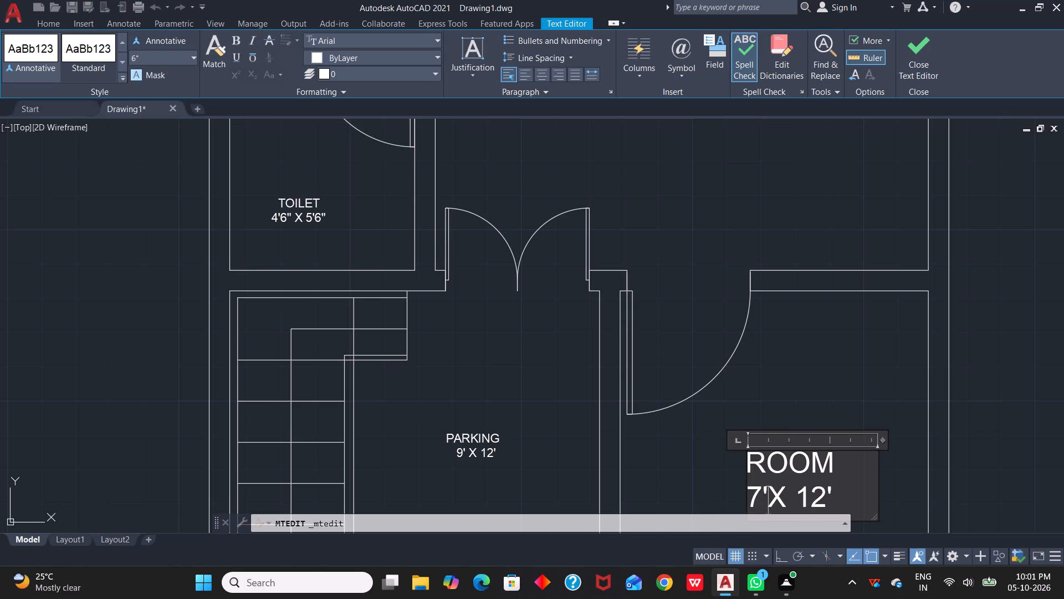
{"action": "type", "text": "6\""}
{"action": "key", "text": "space"}
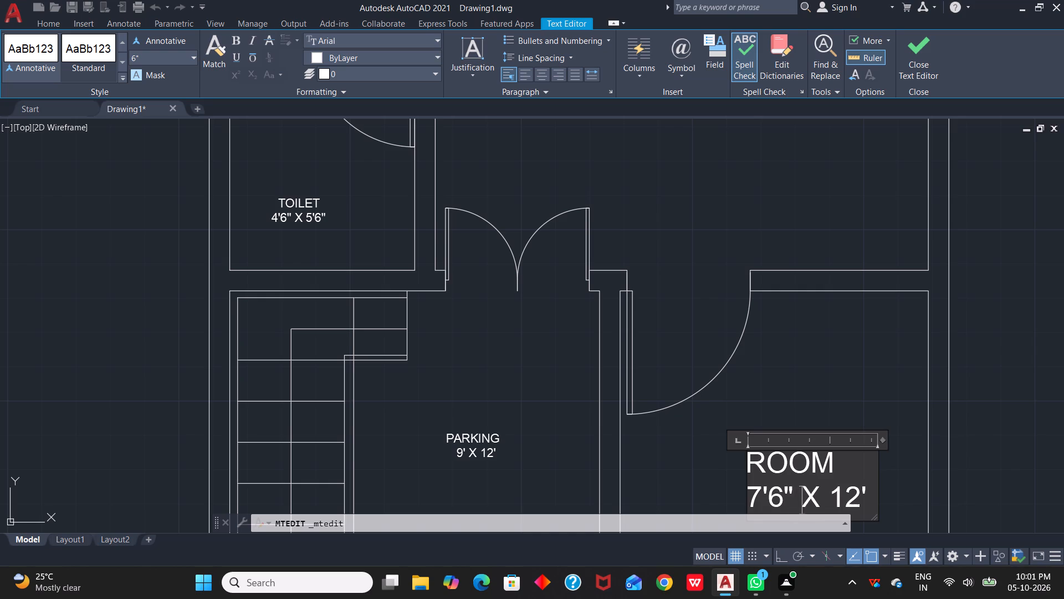
Add two leading spaces before ROOM to centre the name above its size line and finish editing the label.
{"action": "left_click", "coordinate": [747, 463]}
{"action": "key", "text": "space"}
{"action": "key", "text": "space"}
{"action": "left_click", "coordinate": [725, 463]}
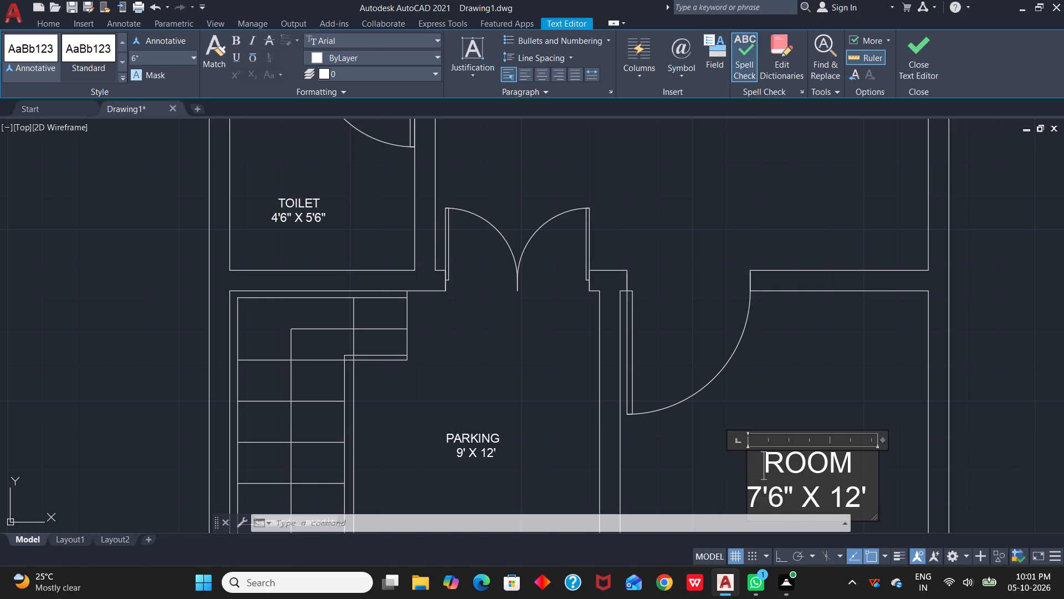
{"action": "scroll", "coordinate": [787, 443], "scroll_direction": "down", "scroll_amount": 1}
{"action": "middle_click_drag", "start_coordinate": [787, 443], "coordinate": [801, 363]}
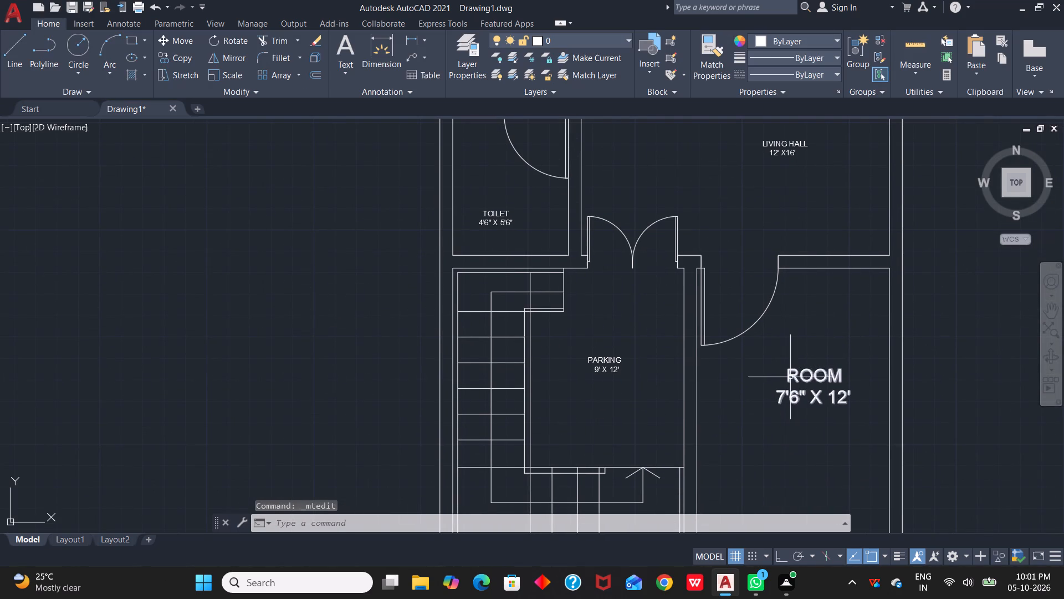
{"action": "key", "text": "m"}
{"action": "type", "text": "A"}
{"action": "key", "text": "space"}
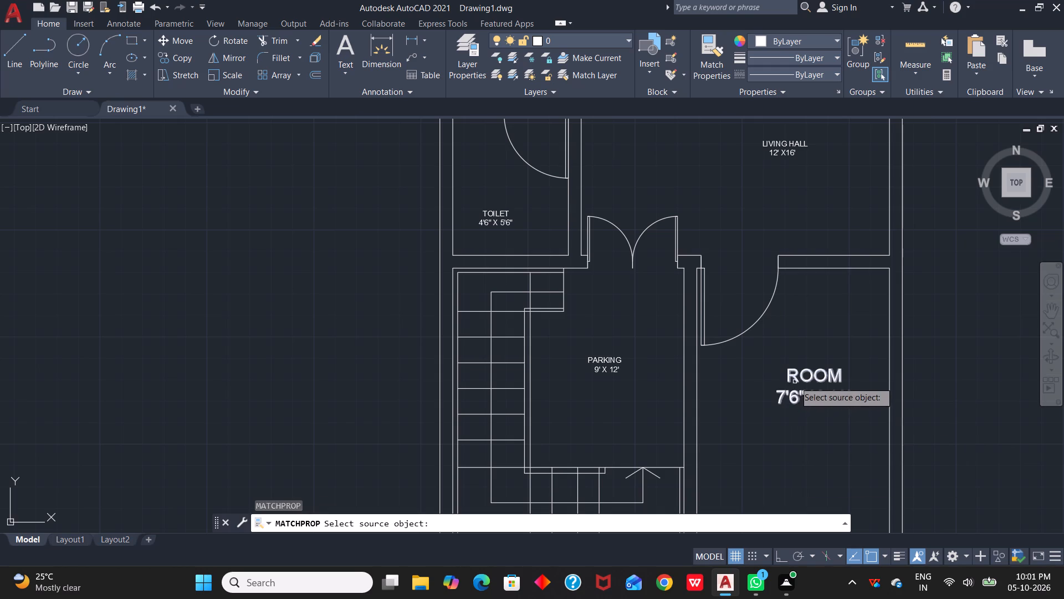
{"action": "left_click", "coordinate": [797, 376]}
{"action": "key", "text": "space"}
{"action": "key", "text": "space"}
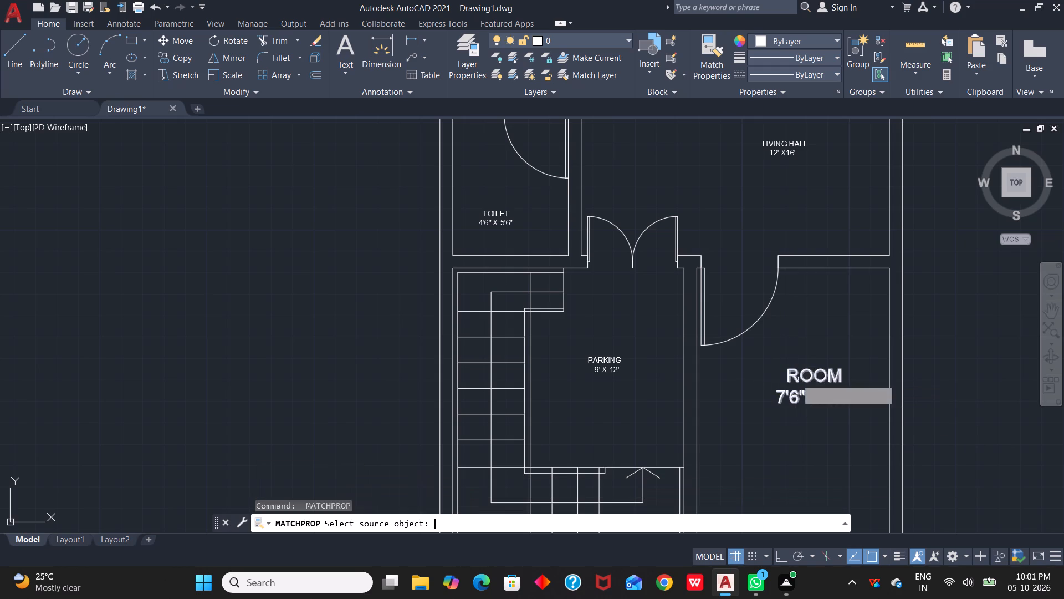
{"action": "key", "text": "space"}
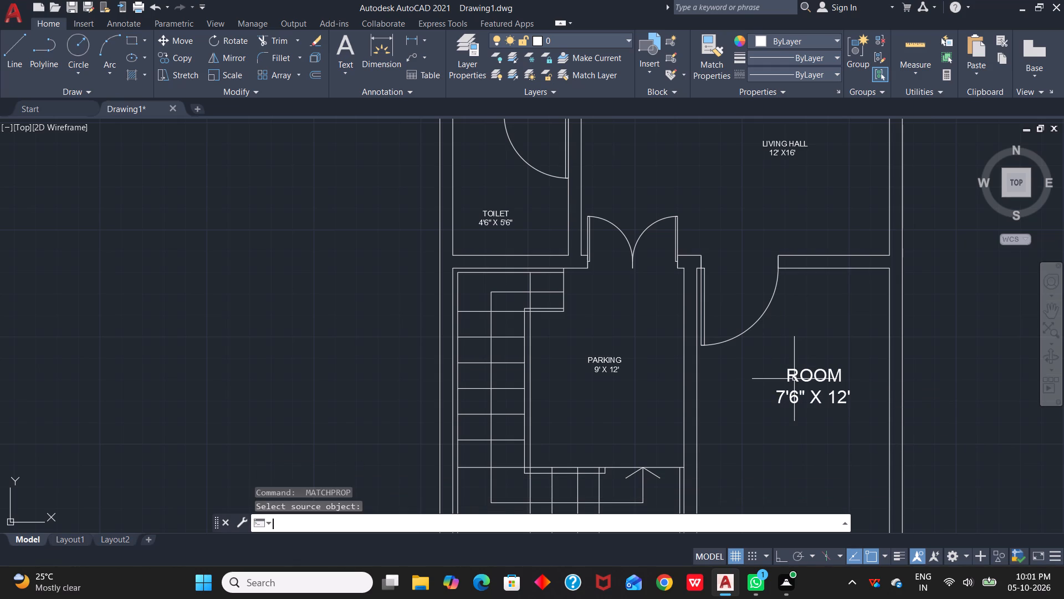
Match the ROOM label's text properties onto the PARKING, LIVING HALL and TOILET labels.
{"action": "type", "text": "MA"}
{"action": "key", "text": "space"}
{"action": "left_click", "coordinate": [794, 379]}
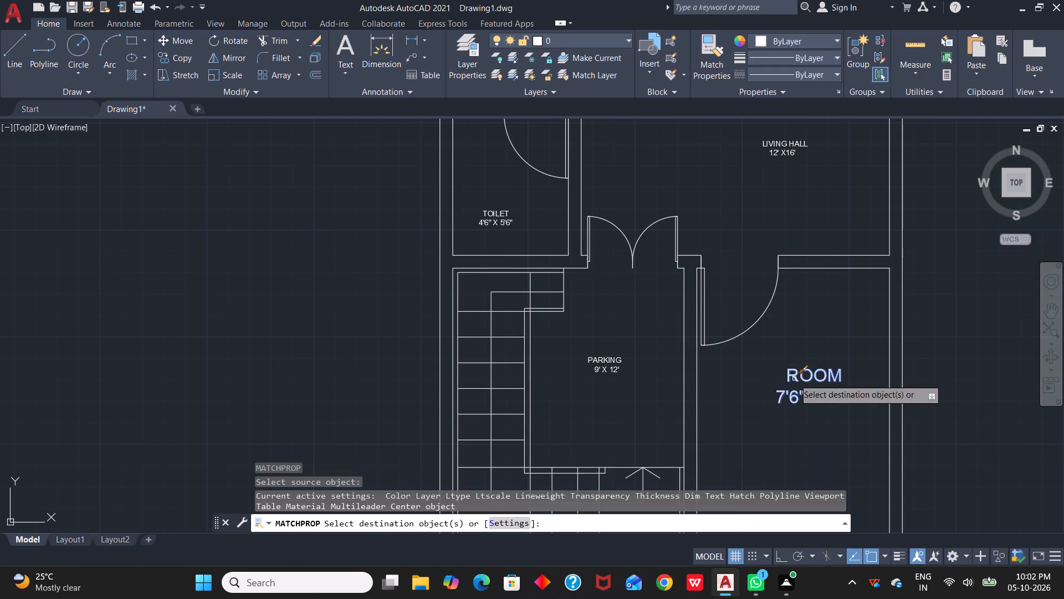
{"action": "left_click", "coordinate": [598, 361]}
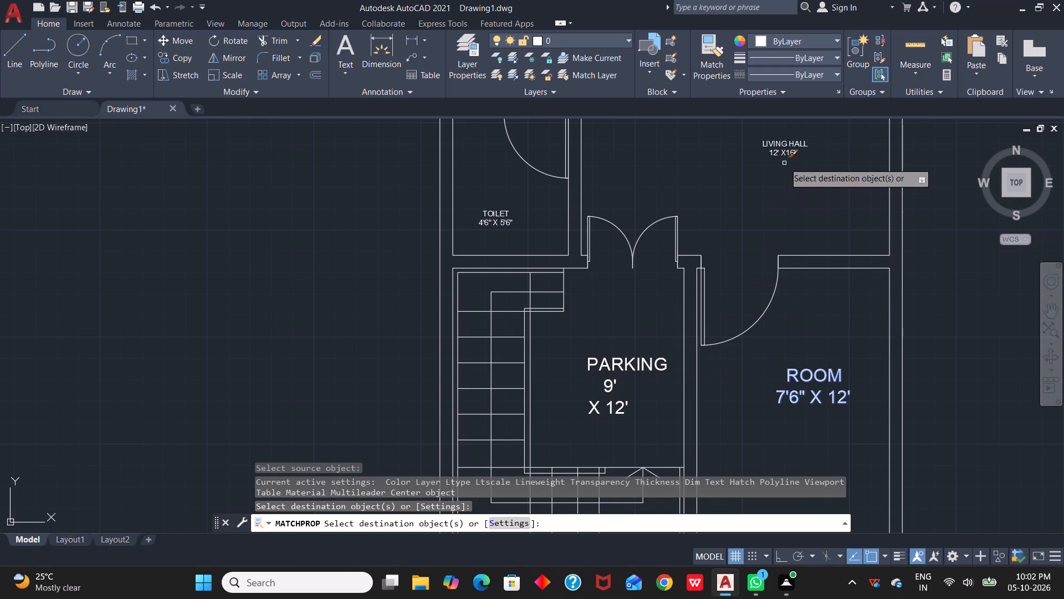
{"action": "left_click", "coordinate": [784, 152]}
{"action": "left_click", "coordinate": [498, 209]}
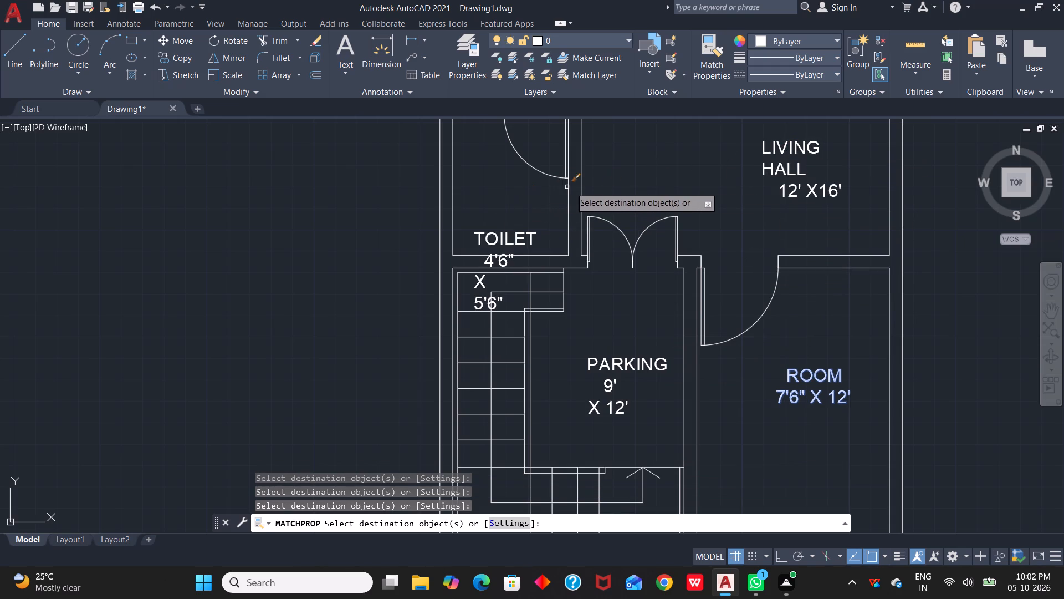
Continue matching the ROOM label's properties onto the OPEN, BATH, BED ROOM, KITCHEN and WASH AREA labels, finishing the command.
{"action": "scroll", "coordinate": [641, 177], "scroll_direction": "down", "scroll_amount": 1}
{"action": "middle_click_drag", "start_coordinate": [645, 171], "coordinate": [729, 335]}
{"action": "scroll", "coordinate": [645, 171], "scroll_direction": "down", "scroll_amount": 1}
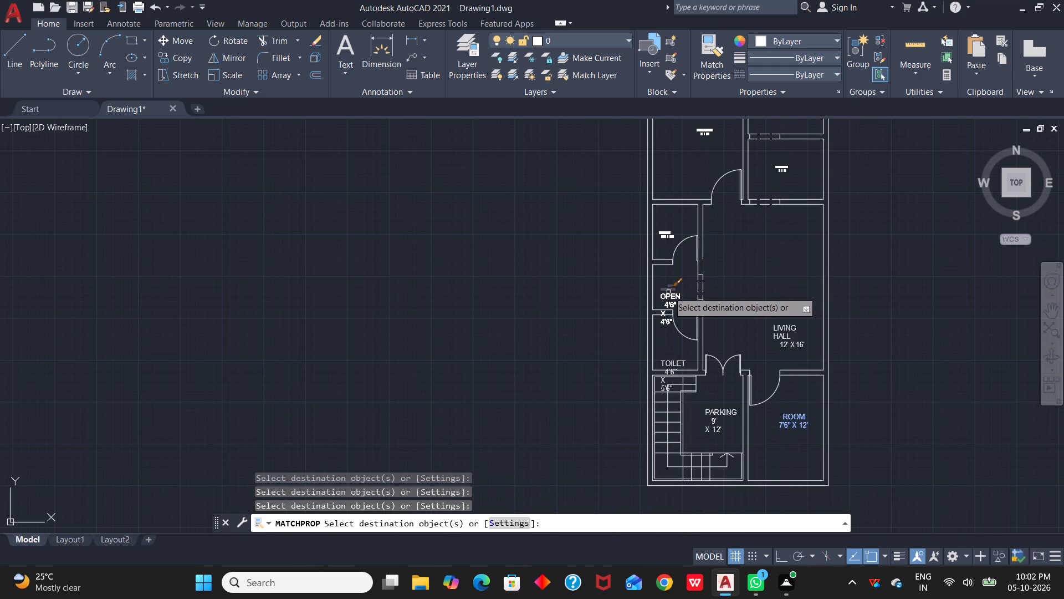
{"action": "left_click", "coordinate": [668, 292]}
{"action": "left_click", "coordinate": [664, 237]}
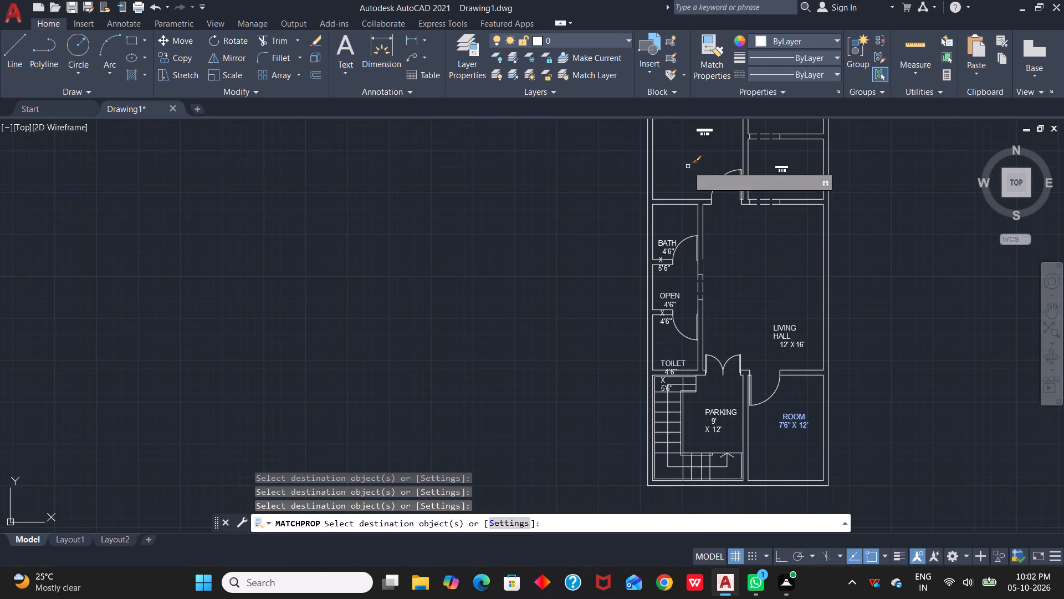
{"action": "left_click", "coordinate": [708, 131]}
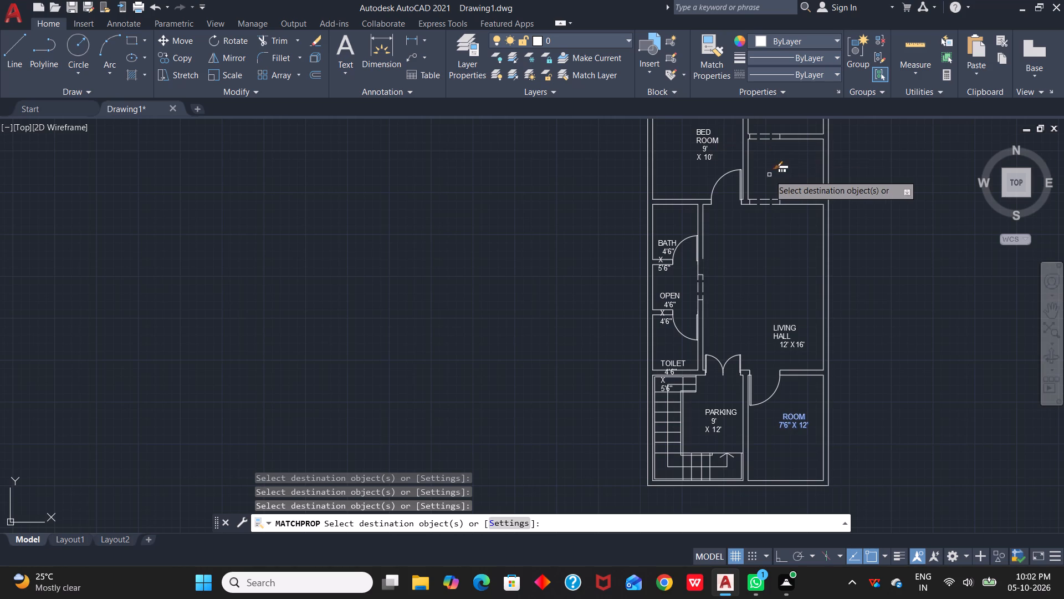
{"action": "left_click", "coordinate": [785, 169]}
{"action": "middle_click_drag", "start_coordinate": [785, 154], "coordinate": [787, 218]}
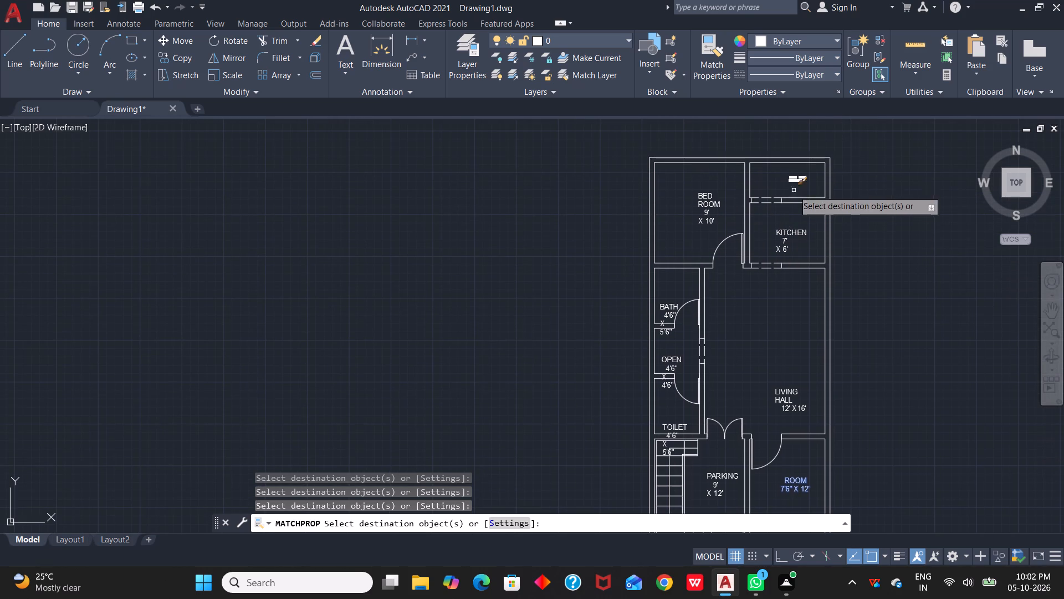
{"action": "left_click", "coordinate": [796, 180]}
{"action": "scroll", "coordinate": [761, 215], "scroll_direction": "up", "scroll_amount": 1}
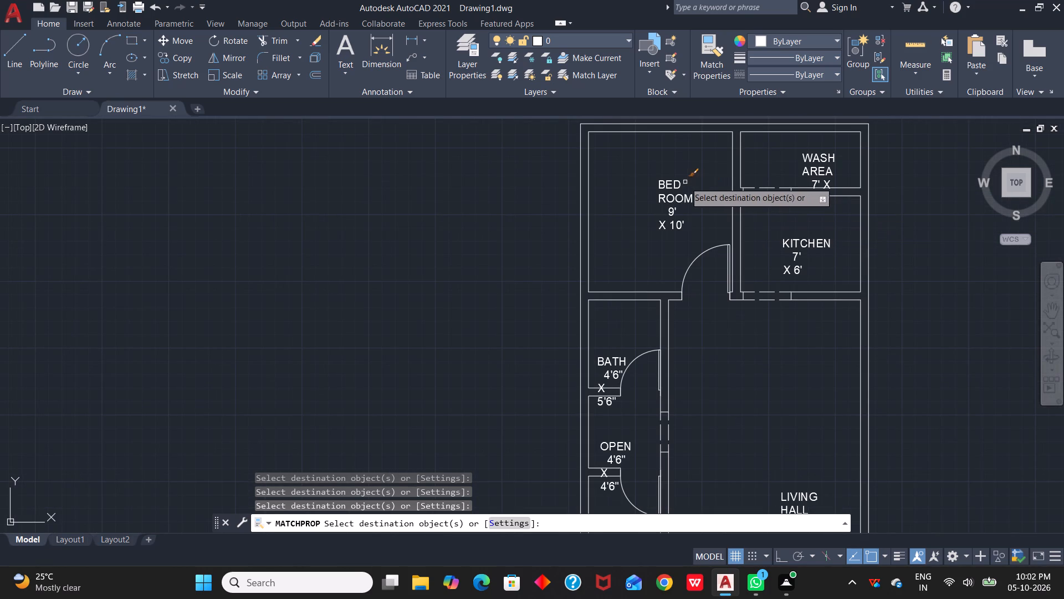
{"action": "key", "text": "Escape"}
Reposition the BED ROOM label nearer its room's centre and widen its text box so name and size each fit on one line.
{"action": "left_click", "coordinate": [674, 181]}
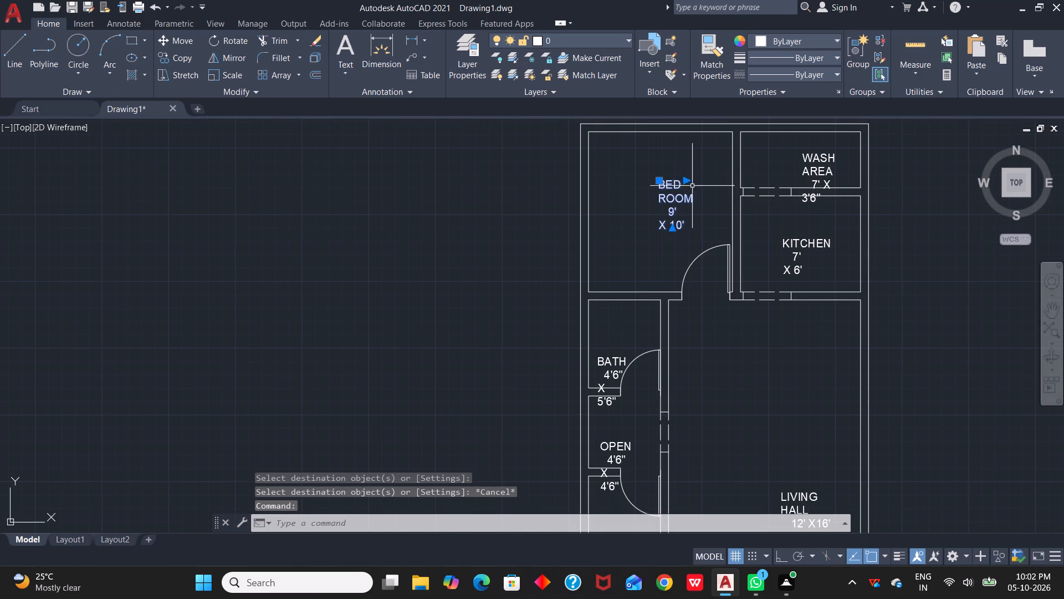
{"action": "left_click_drag", "start_coordinate": [688, 181], "coordinate": [713, 179]}
{"action": "left_click", "coordinate": [713, 179]}
{"action": "left_click_drag", "start_coordinate": [656, 180], "coordinate": [633, 180]}
{"action": "key", "text": "Escape"}
{"action": "left_click", "coordinate": [667, 184]}
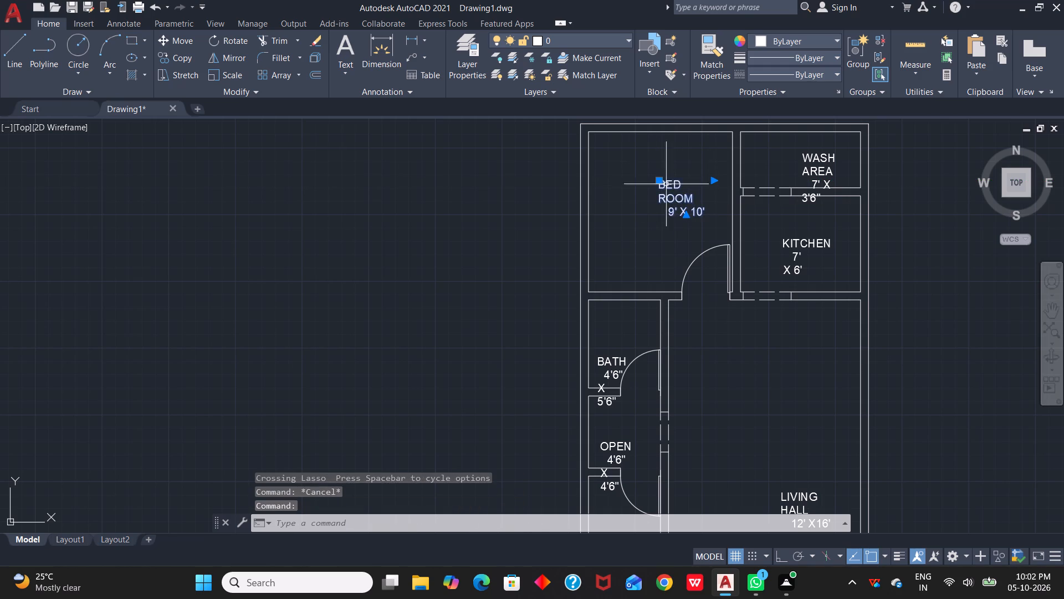
{"action": "left_click_drag", "start_coordinate": [656, 177], "coordinate": [622, 174]}
{"action": "left_click", "coordinate": [622, 174]}
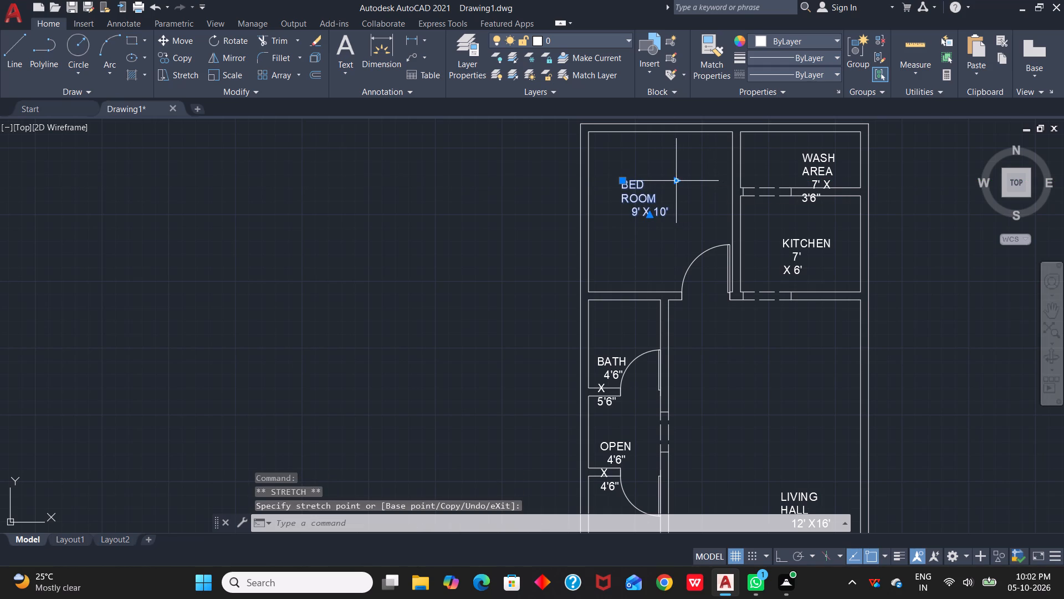
{"action": "left_click_drag", "start_coordinate": [677, 180], "coordinate": [692, 180]}
{"action": "left_click", "coordinate": [692, 180]}
Shift the WASH AREA label toward the bedroom wall and widen its text box so name and size each fit on one line.
{"action": "left_click", "coordinate": [805, 165]}
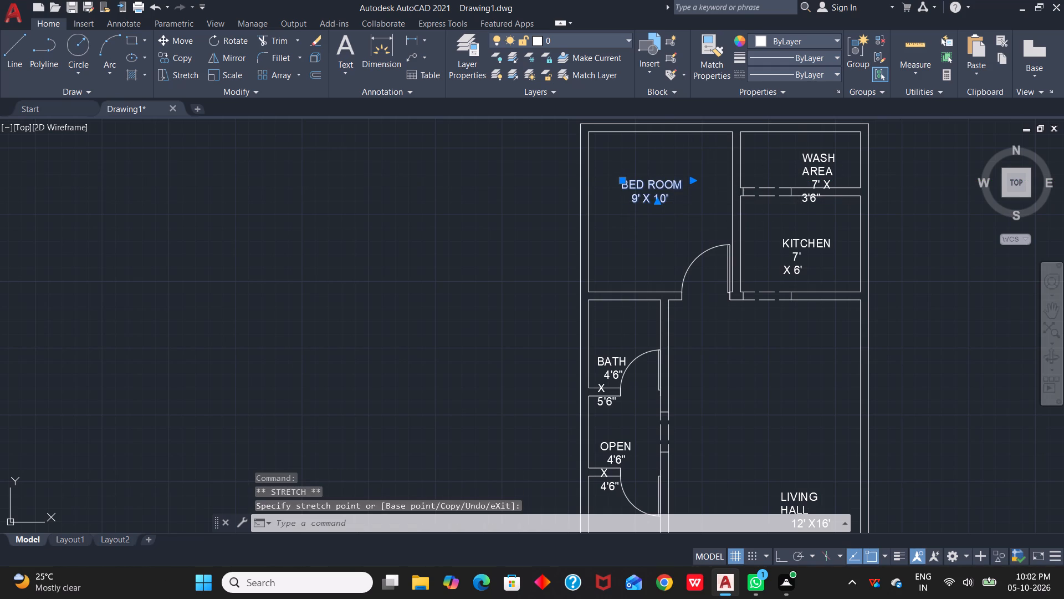
{"action": "left_click", "coordinate": [821, 162]}
{"action": "left_click", "coordinate": [817, 160]}
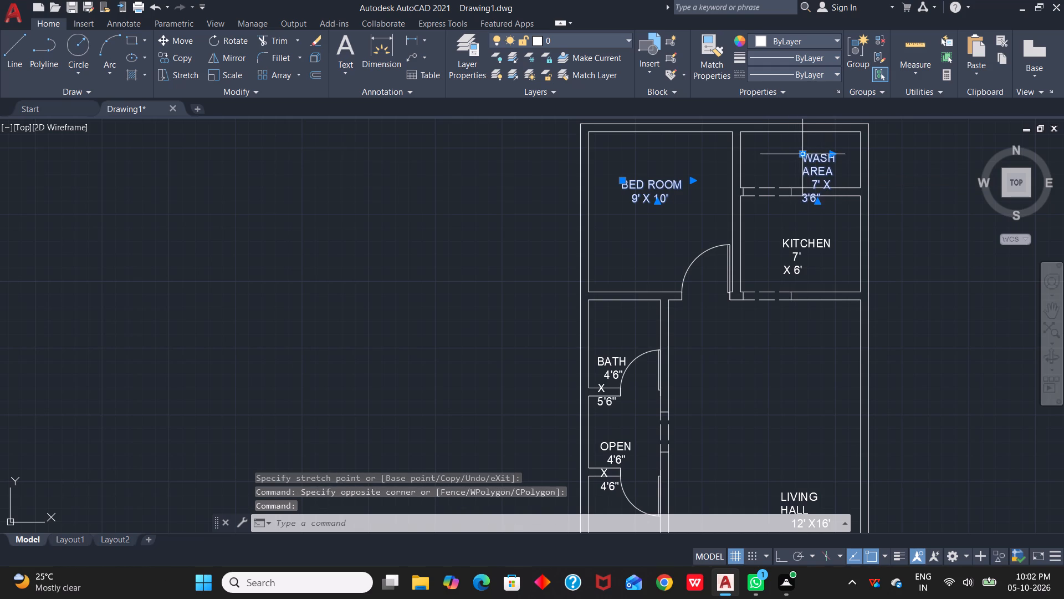
{"action": "left_click_drag", "start_coordinate": [801, 154], "coordinate": [766, 154]}
{"action": "left_click", "coordinate": [766, 154]}
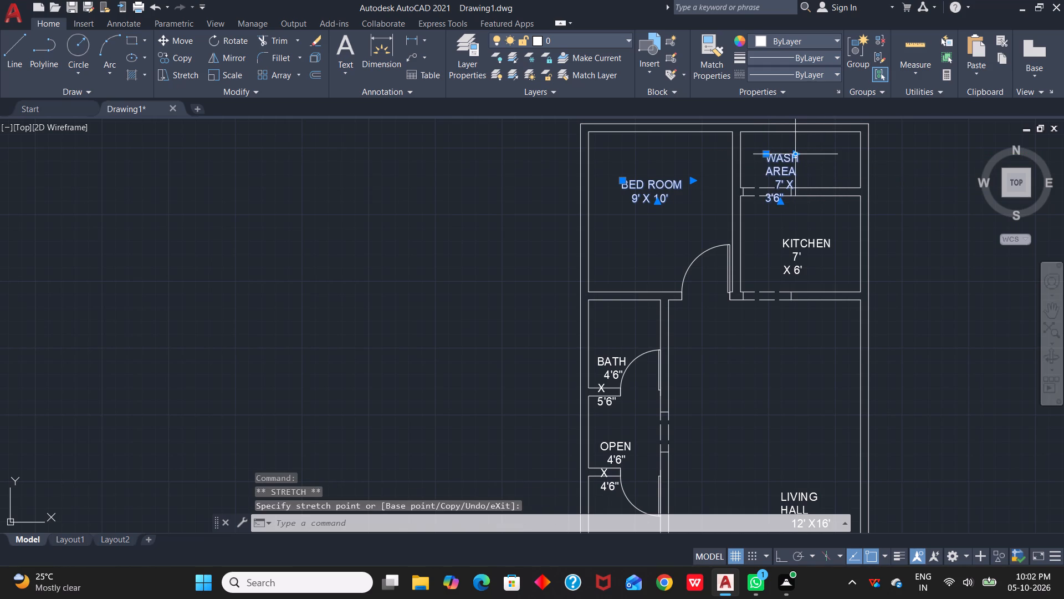
{"action": "left_click_drag", "start_coordinate": [792, 154], "coordinate": [833, 153]}
{"action": "left_click", "coordinate": [833, 153]}
Move the KITCHEN label higher in its room and widen its text box so 7' X 6' fits on one line.
{"action": "left_click", "coordinate": [793, 246]}
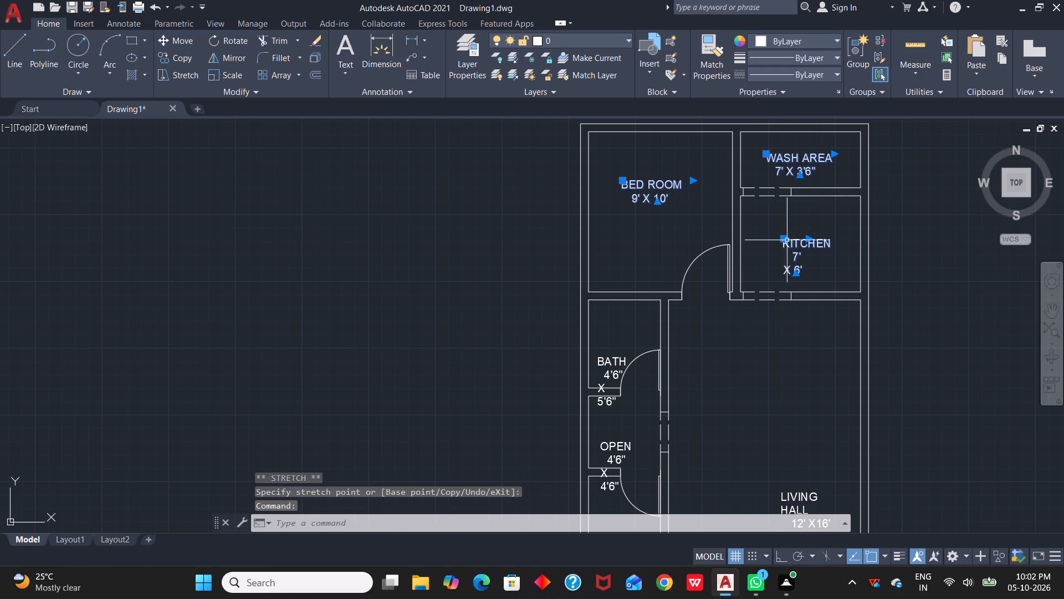
{"action": "left_click_drag", "start_coordinate": [785, 240], "coordinate": [760, 232]}
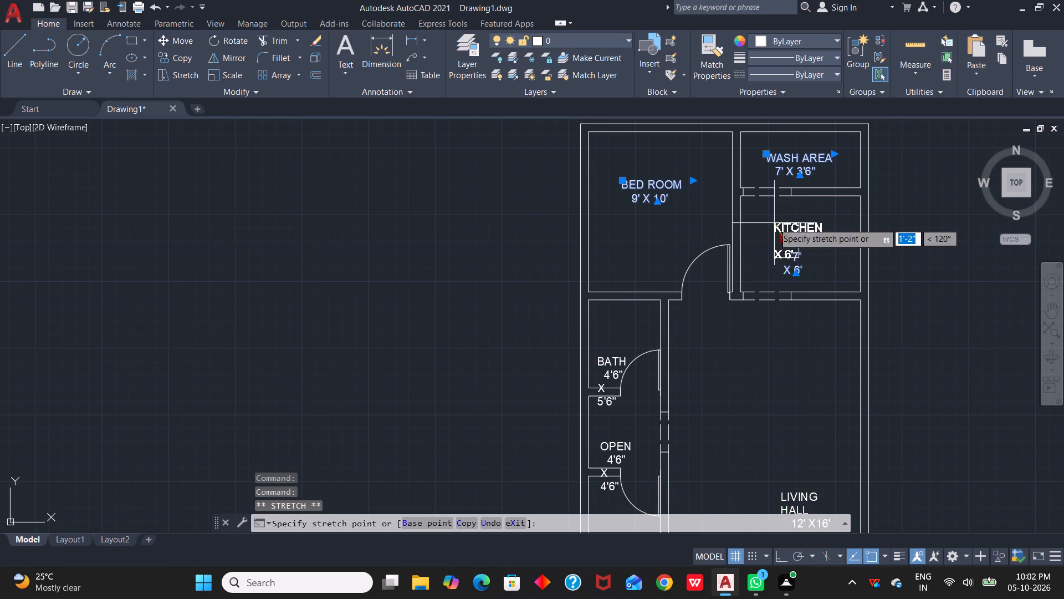
{"action": "left_click", "coordinate": [773, 223]}
{"action": "left_click_drag", "start_coordinate": [800, 224], "coordinate": [825, 224]}
{"action": "left_click", "coordinate": [825, 224]}
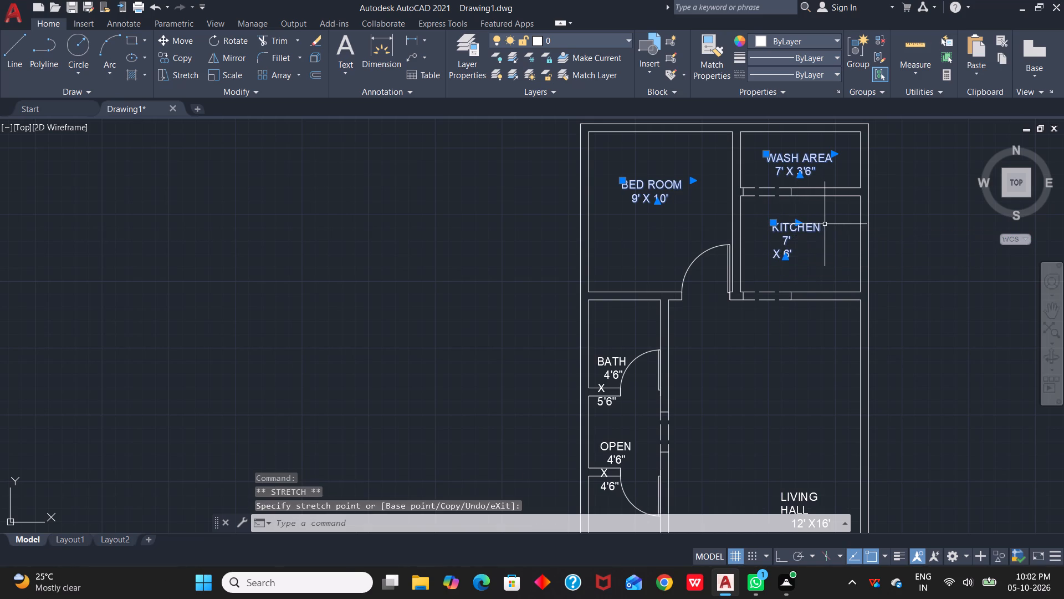
{"action": "left_click_drag", "start_coordinate": [800, 224], "coordinate": [828, 223]}
{"action": "left_click", "coordinate": [828, 223]}
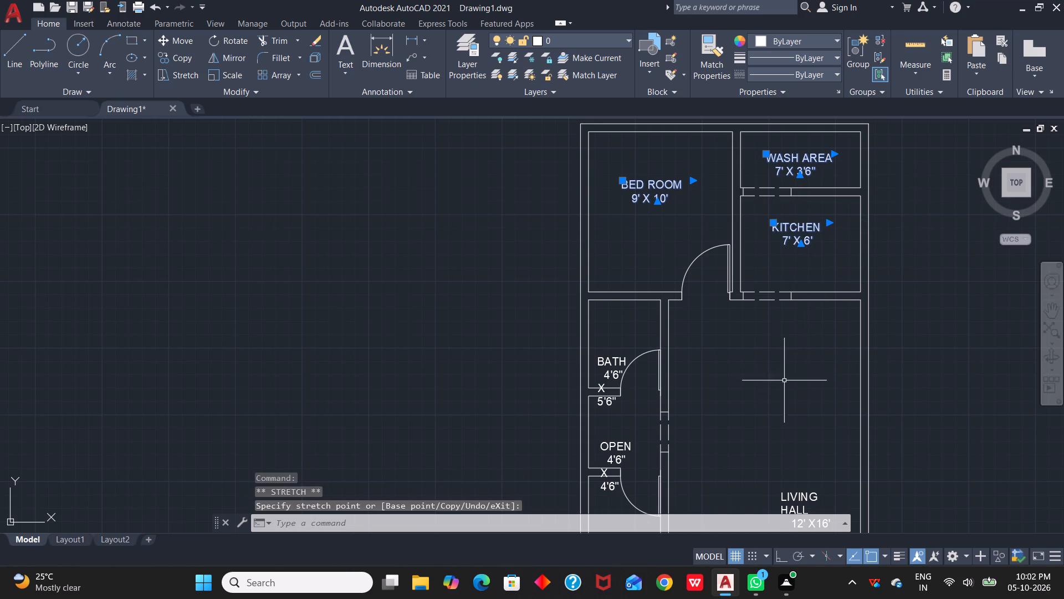
Move the BATH label up to its room's top wall and widen its text box so 4'6" X 5'6" fits on one line.
{"action": "middle_click_drag", "start_coordinate": [784, 381], "coordinate": [853, 324]}
{"action": "left_click", "coordinate": [683, 304]}
{"action": "left_click_drag", "start_coordinate": [668, 286], "coordinate": [668, 274]}
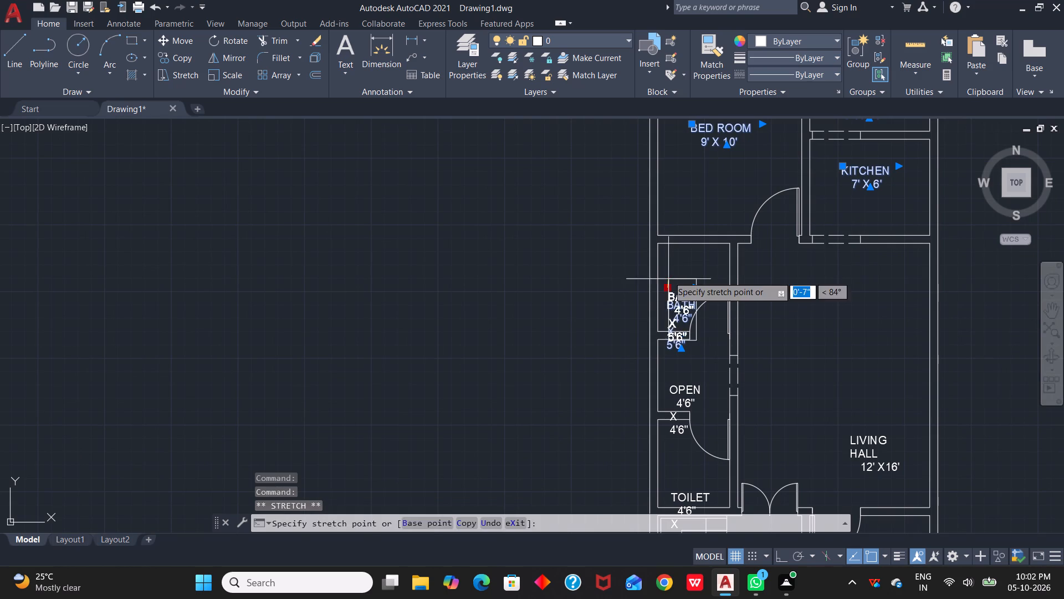
{"action": "left_click_drag", "start_coordinate": [668, 274], "coordinate": [669, 250]}
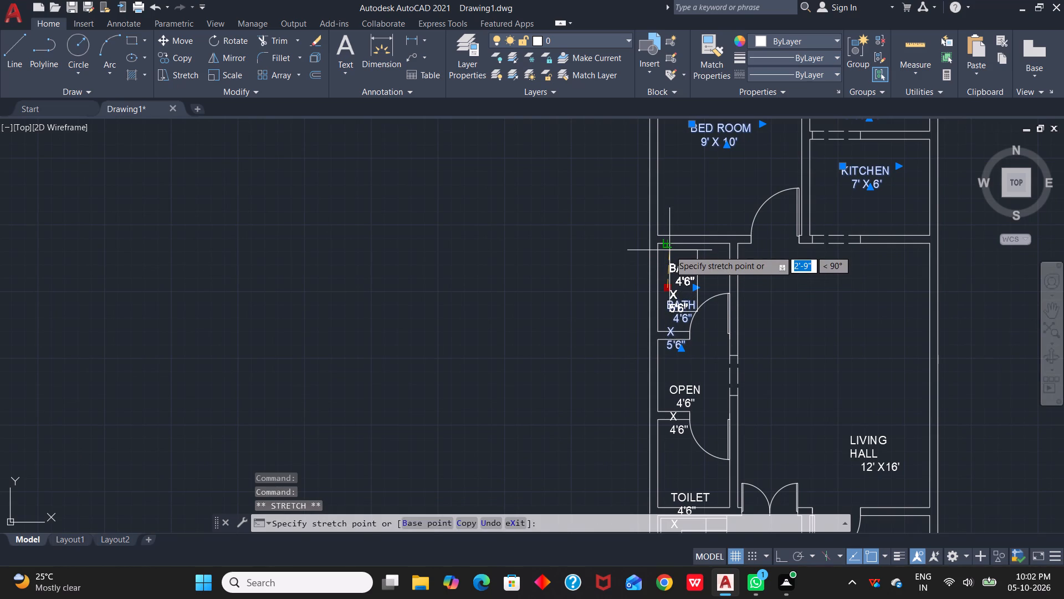
{"action": "left_click", "coordinate": [669, 250]}
{"action": "left_click_drag", "start_coordinate": [694, 244], "coordinate": [717, 244]}
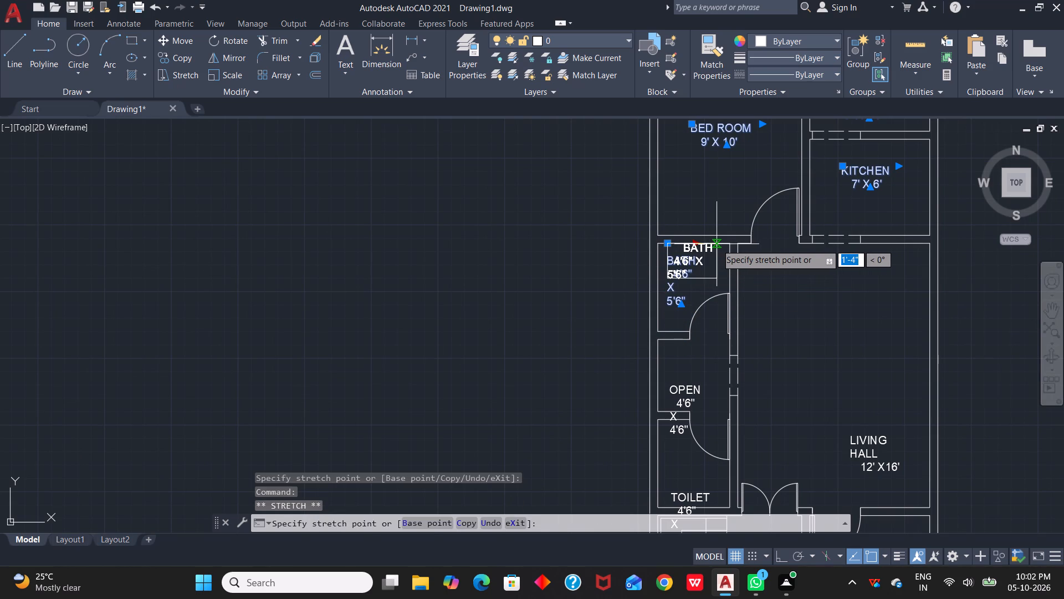
{"action": "left_click_drag", "start_coordinate": [717, 244], "coordinate": [723, 242]}
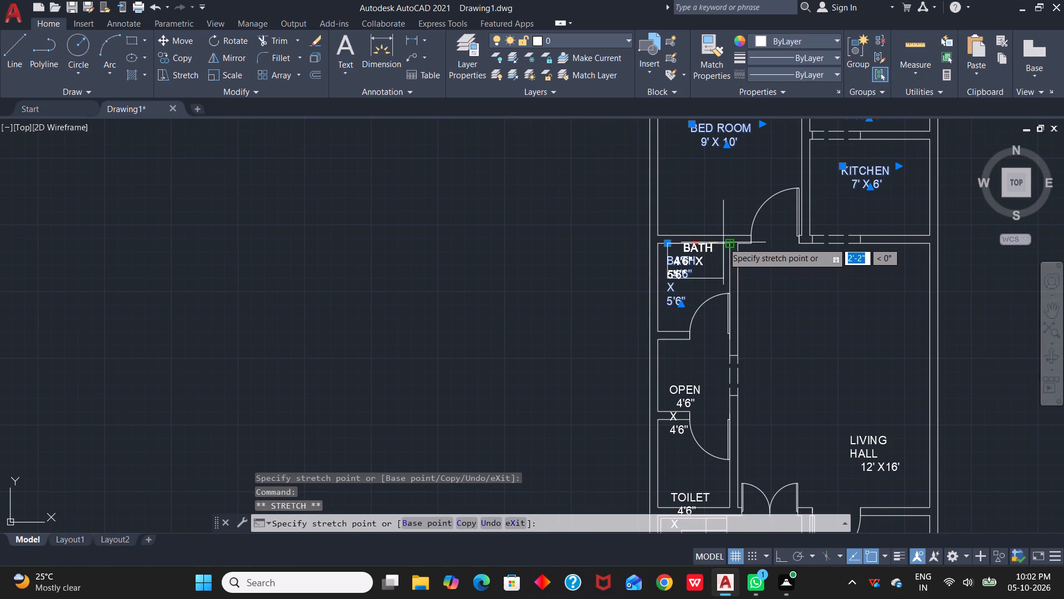
{"action": "left_click_drag", "start_coordinate": [723, 242], "coordinate": [761, 241]}
{"action": "left_click", "coordinate": [761, 241]}
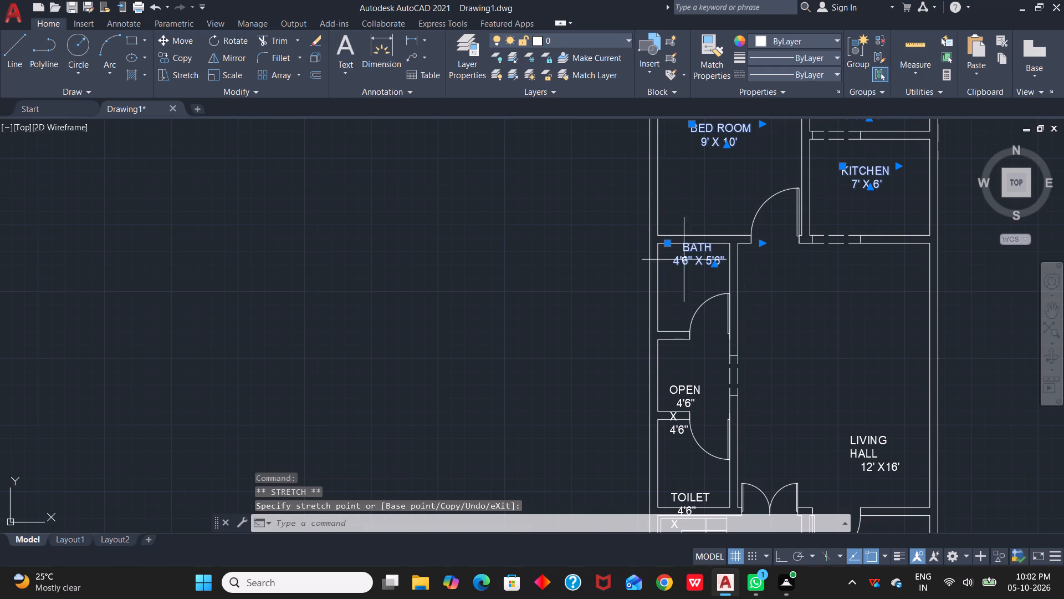
Adjust the BATH label's height to sit clear between top wall and door swing, and narrow its text box to the room's width.
{"action": "left_click_drag", "start_coordinate": [669, 246], "coordinate": [671, 262]}
{"action": "left_click", "coordinate": [671, 262]}
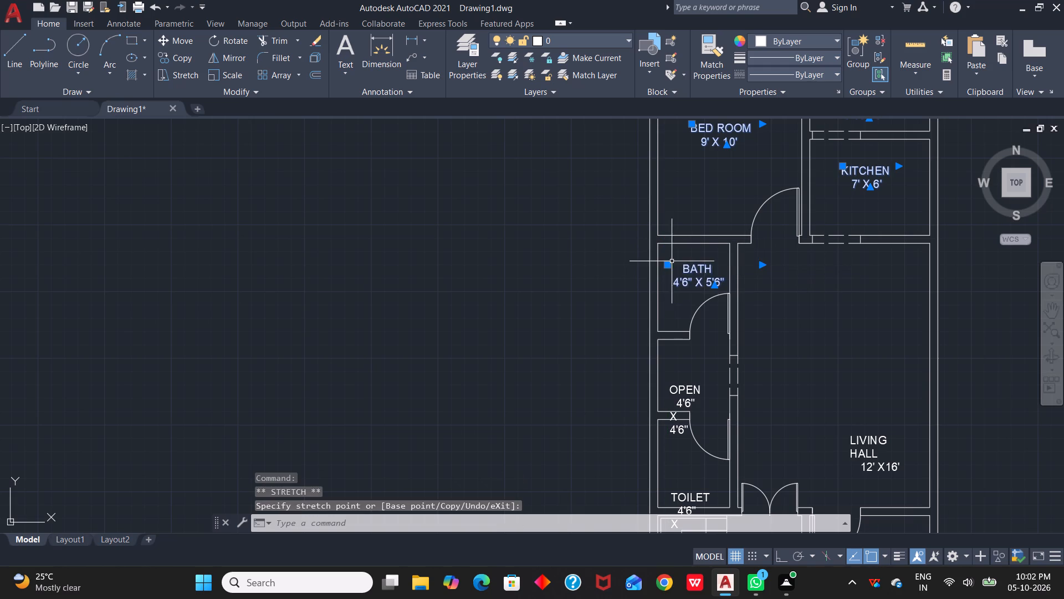
{"action": "left_click_drag", "start_coordinate": [761, 268], "coordinate": [719, 266]}
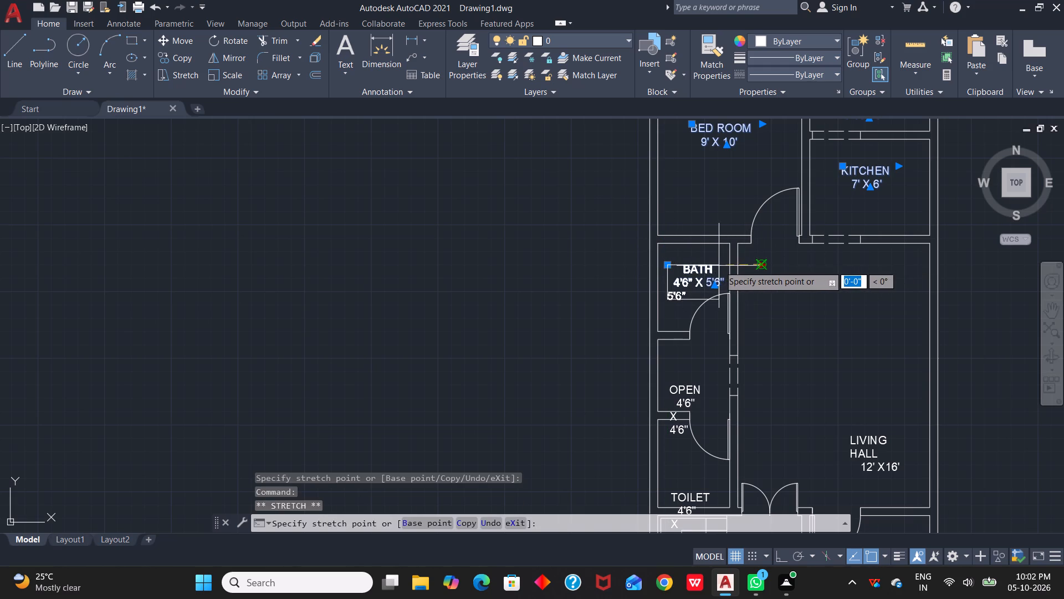
{"action": "left_click_drag", "start_coordinate": [719, 266], "coordinate": [727, 266]}
{"action": "left_click", "coordinate": [727, 266]}
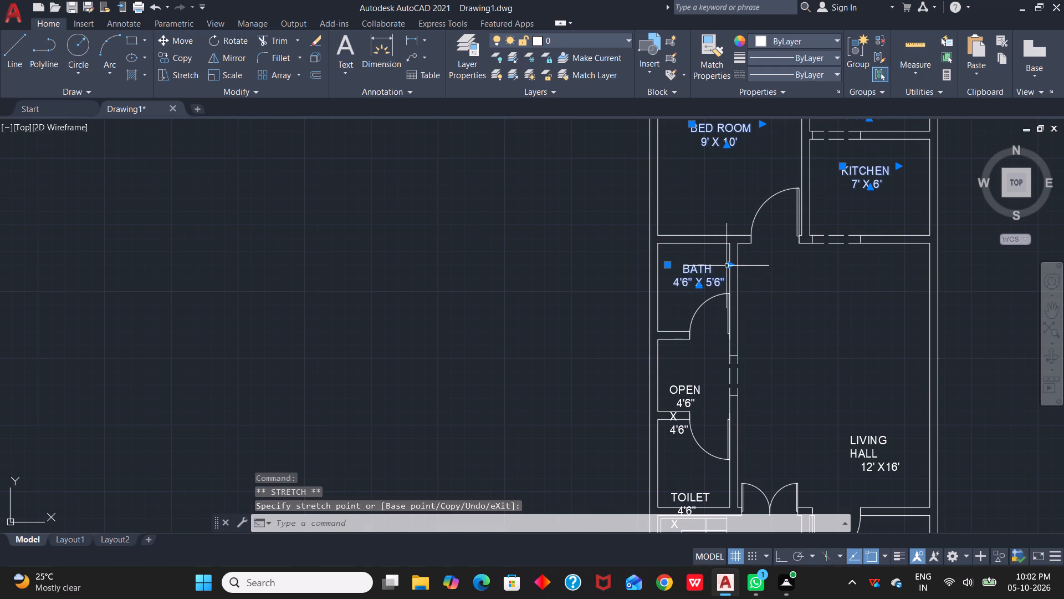
{"action": "key", "text": "Escape"}
{"action": "scroll", "coordinate": [770, 304], "scroll_direction": "up", "scroll_amount": 1}
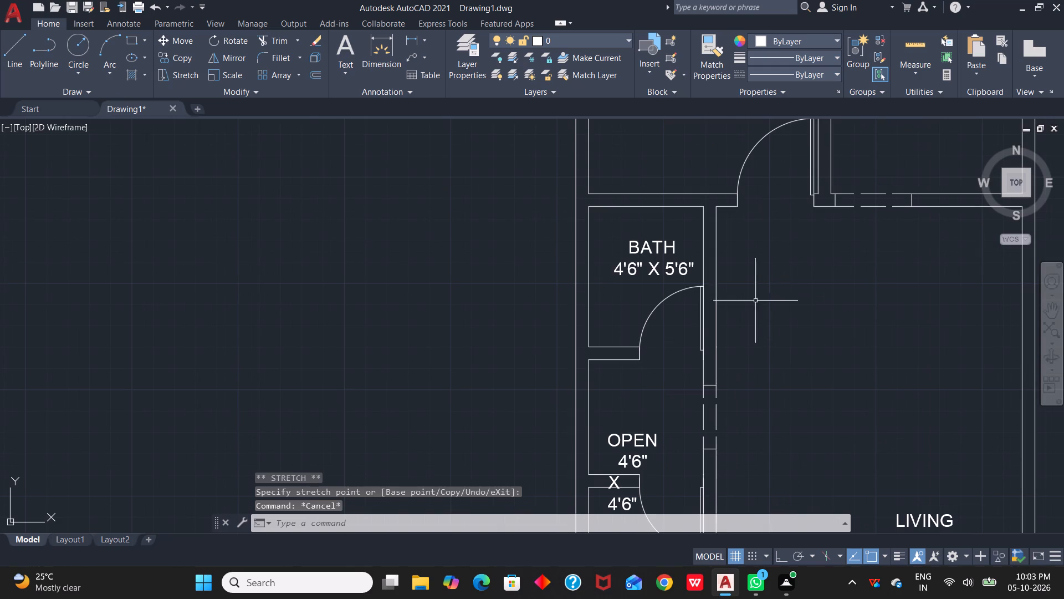
{"action": "left_click", "coordinate": [655, 247]}
{"action": "left_click_drag", "start_coordinate": [603, 240], "coordinate": [601, 227]}
{"action": "left_click", "coordinate": [601, 227]}
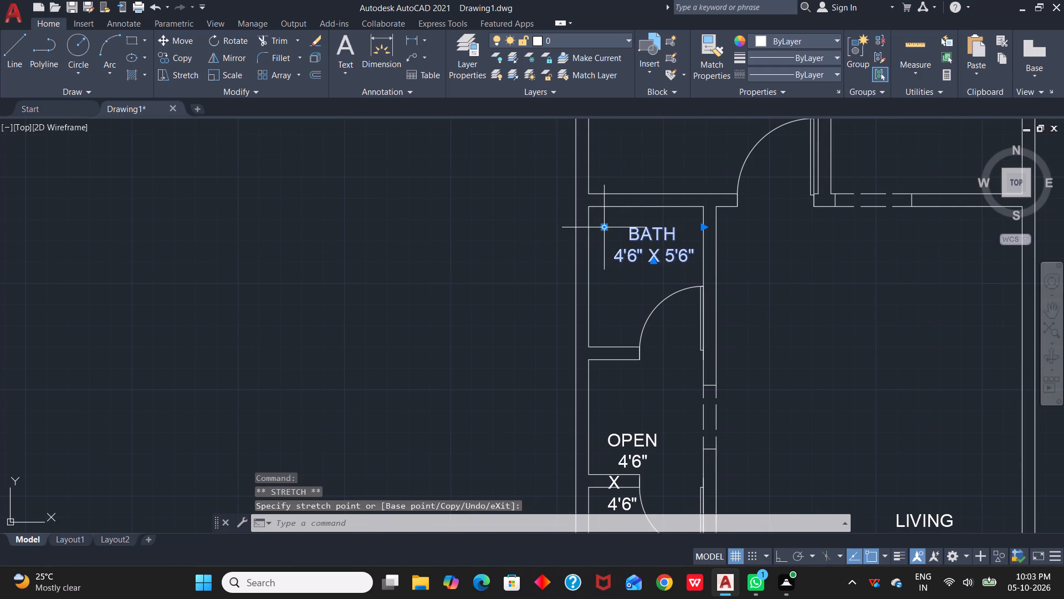
Edit the BATH label's text to remove two leading spaces from both the name line and the size line.
{"action": "left_click", "coordinate": [608, 251]}
{"action": "left_click", "coordinate": [636, 248]}
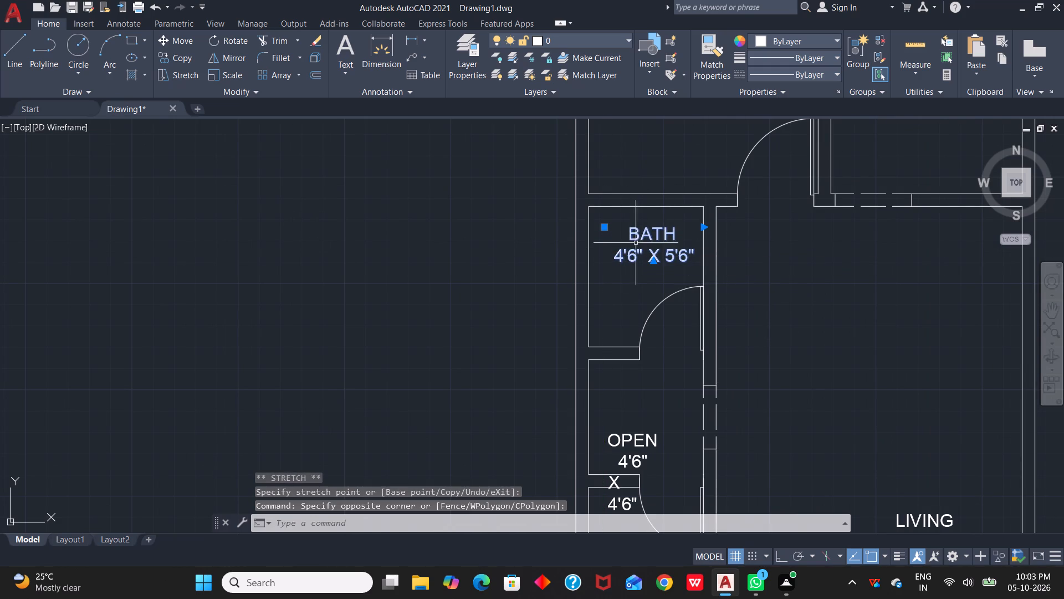
{"action": "left_click", "coordinate": [637, 242]}
{"action": "left_click", "coordinate": [642, 233]}
{"action": "left_click", "coordinate": [635, 233]}
{"action": "right_click", "coordinate": [634, 236]}
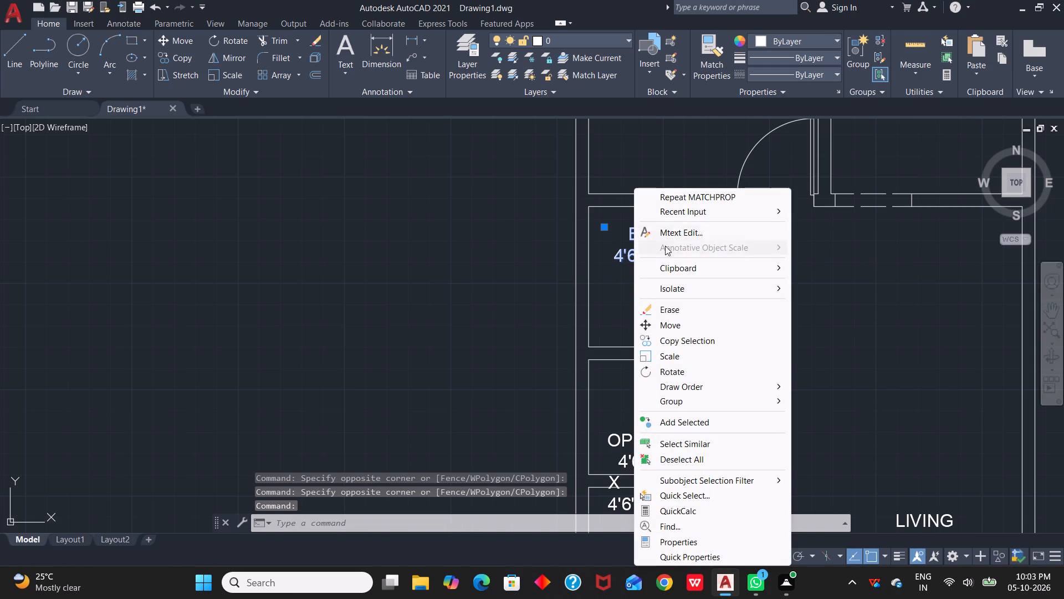
{"action": "left_click", "coordinate": [697, 233]}
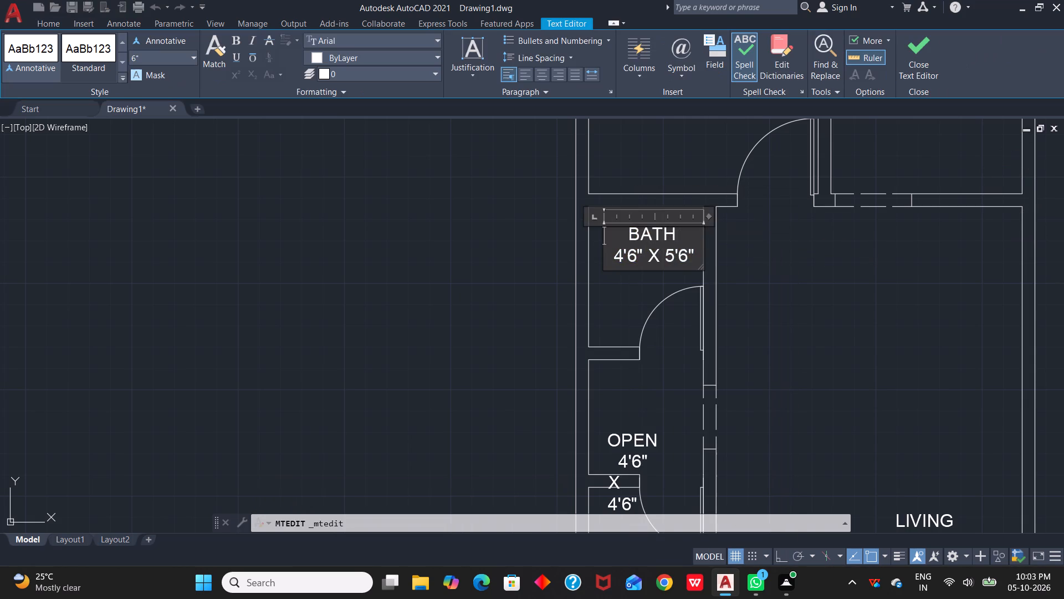
{"action": "left_click", "coordinate": [615, 254]}
{"action": "key", "text": "BackSpace"}
{"action": "key", "text": "BackSpace"}
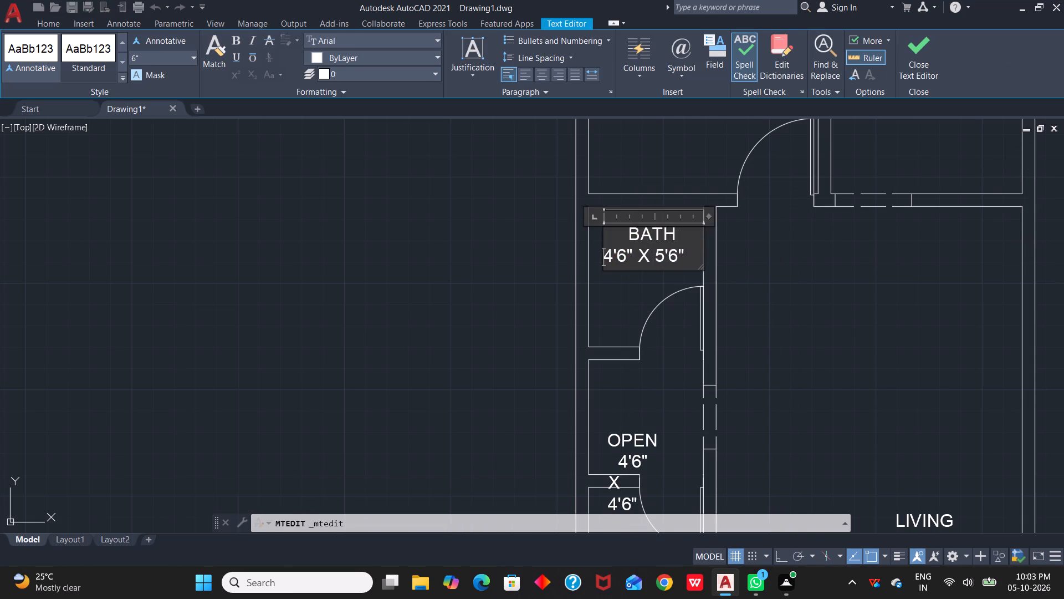
{"action": "left_click", "coordinate": [623, 234]}
{"action": "key", "text": "BackSpace"}
{"action": "key", "text": "BackSpace"}
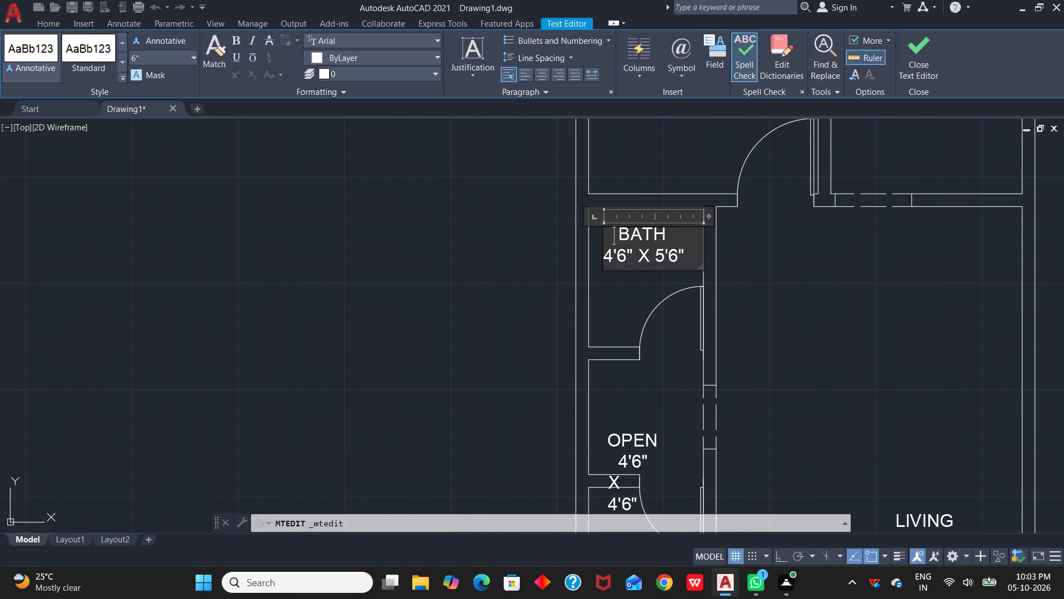
{"action": "left_click", "coordinate": [613, 286]}
Narrow the BATH label's text box to fit closely around its two lines, inside the room.
{"action": "left_click", "coordinate": [630, 237]}
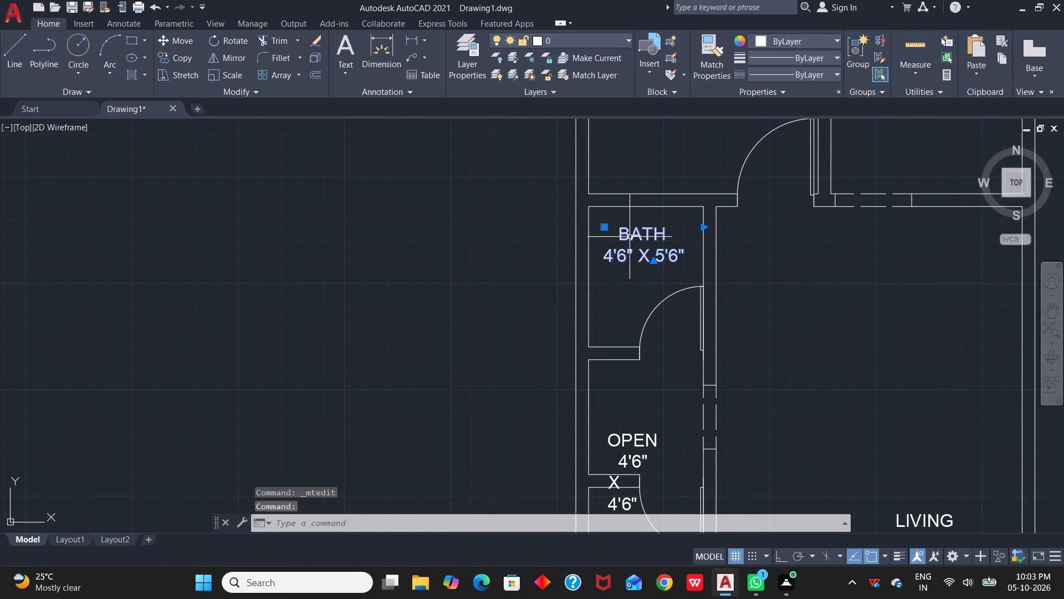
{"action": "left_click_drag", "start_coordinate": [703, 224], "coordinate": [690, 224]}
{"action": "left_click", "coordinate": [690, 224]}
Widen the OPEN label's text box so the name and 4'6" X 4'6" each fit on one line.
{"action": "scroll", "coordinate": [661, 311], "scroll_direction": "down", "scroll_amount": 1}
{"action": "middle_click_drag", "start_coordinate": [668, 357], "coordinate": [683, 310]}
{"action": "left_click", "coordinate": [659, 344]}
{"action": "left_click_drag", "start_coordinate": [672, 326], "coordinate": [680, 326]}
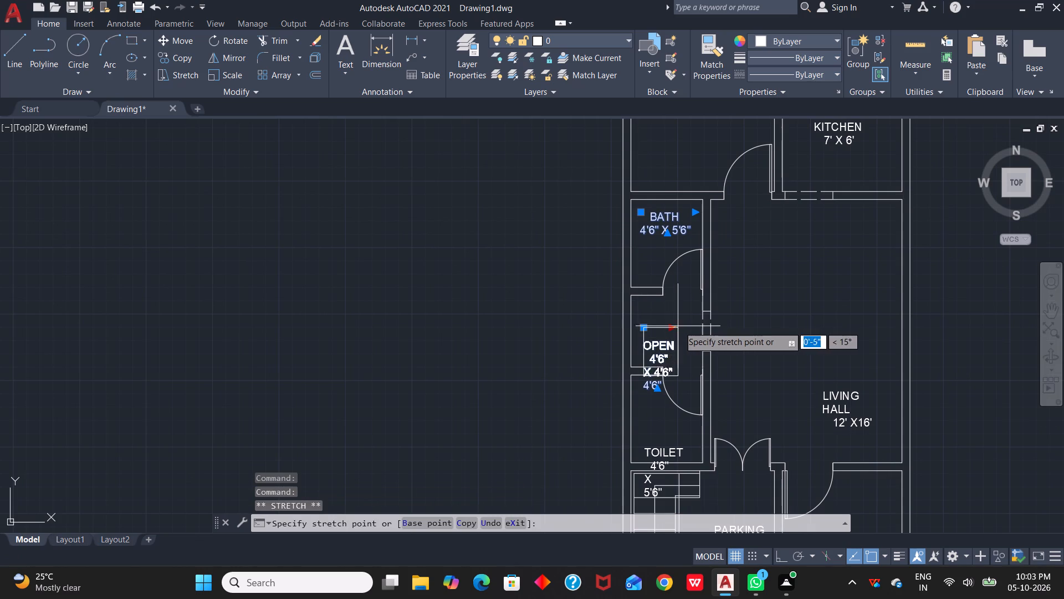
{"action": "left_click_drag", "start_coordinate": [680, 326], "coordinate": [707, 323]}
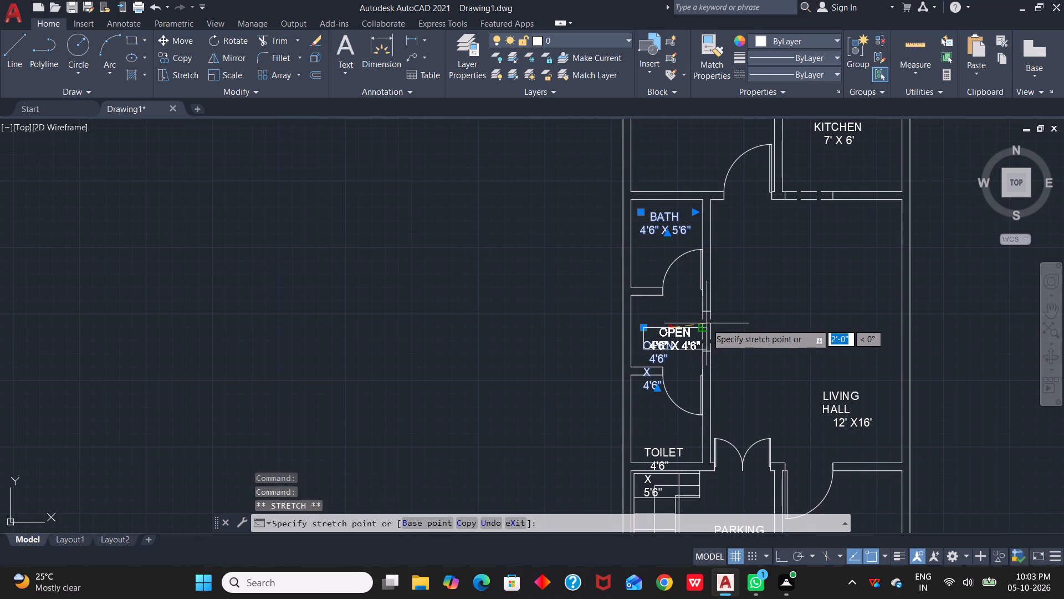
{"action": "left_click_drag", "start_coordinate": [707, 323], "coordinate": [722, 326]}
{"action": "left_click", "coordinate": [722, 326]}
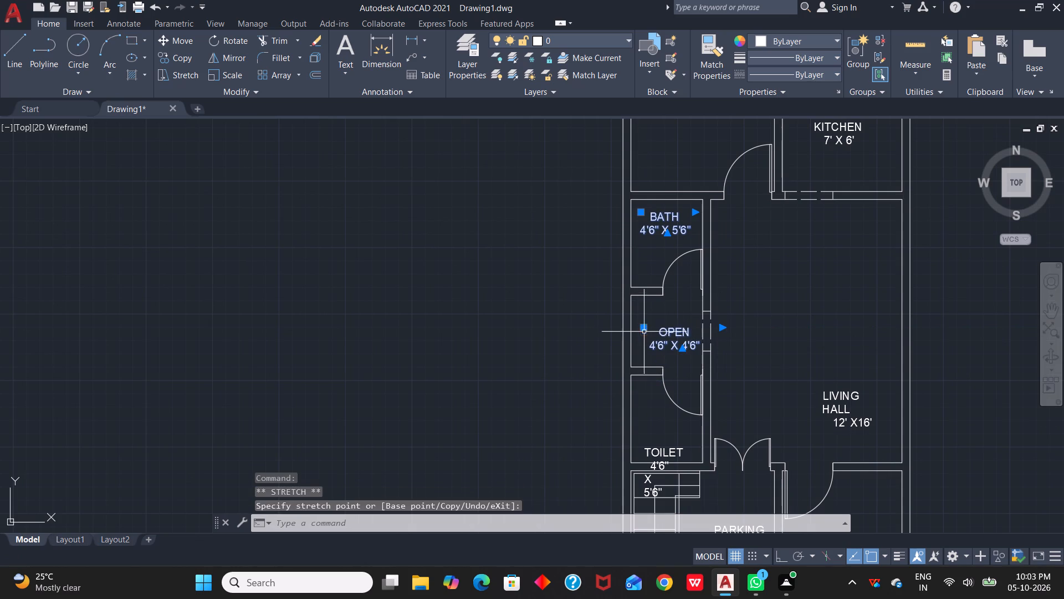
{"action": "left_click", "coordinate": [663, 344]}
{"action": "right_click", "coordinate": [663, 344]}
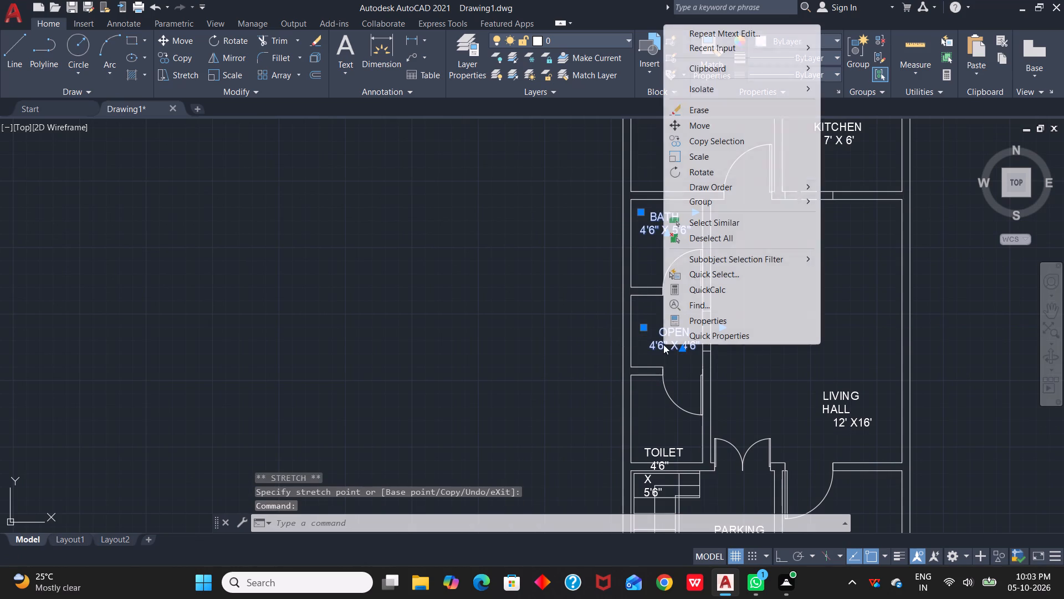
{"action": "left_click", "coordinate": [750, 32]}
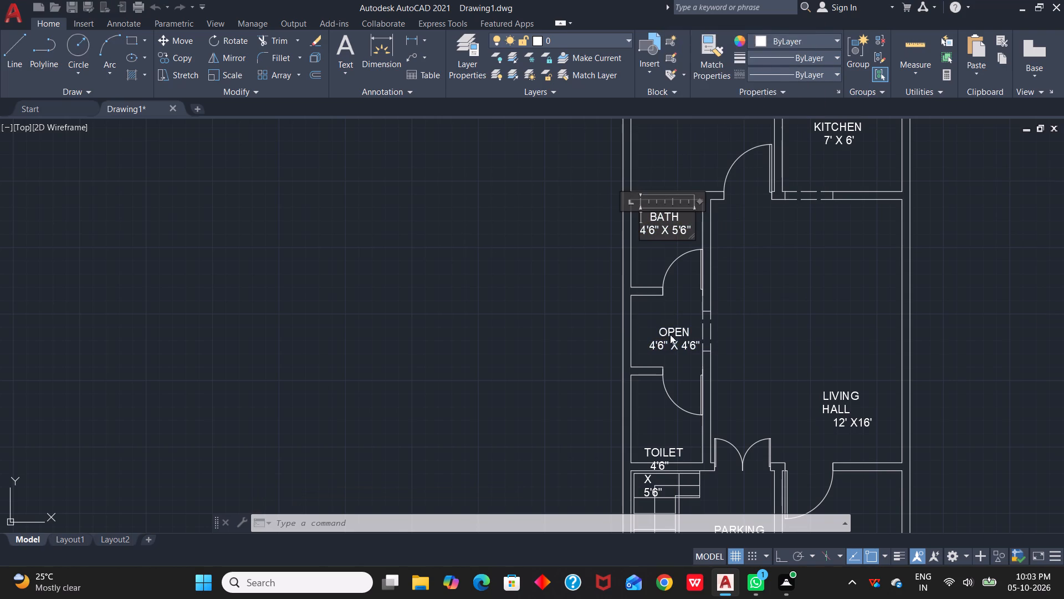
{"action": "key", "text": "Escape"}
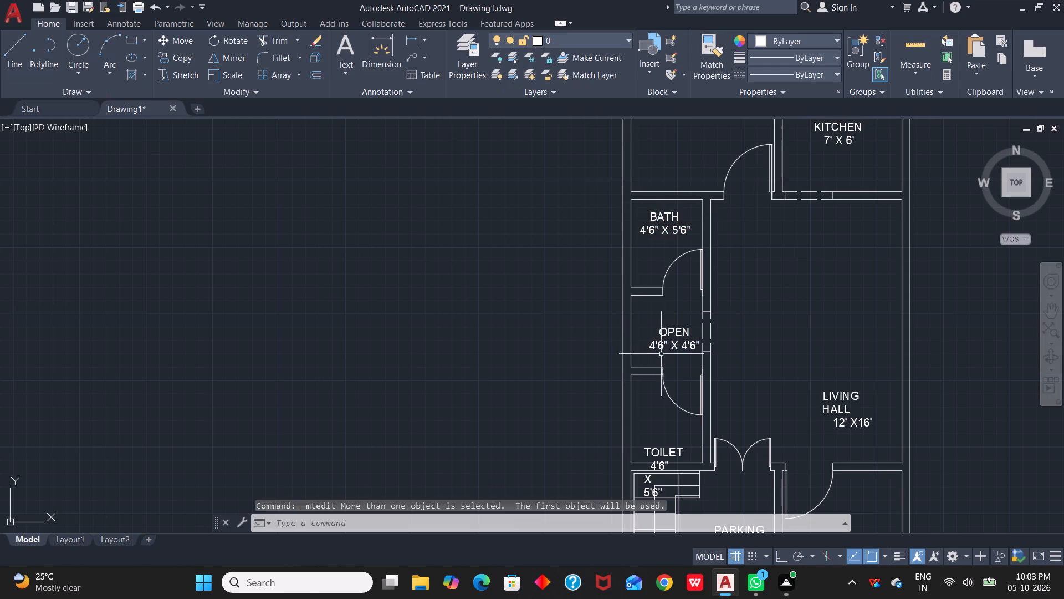
Remove two leading spaces from each line of the OPEN label and narrow its text box to fit the text.
{"action": "left_click", "coordinate": [667, 342]}
{"action": "right_click", "coordinate": [659, 332]}
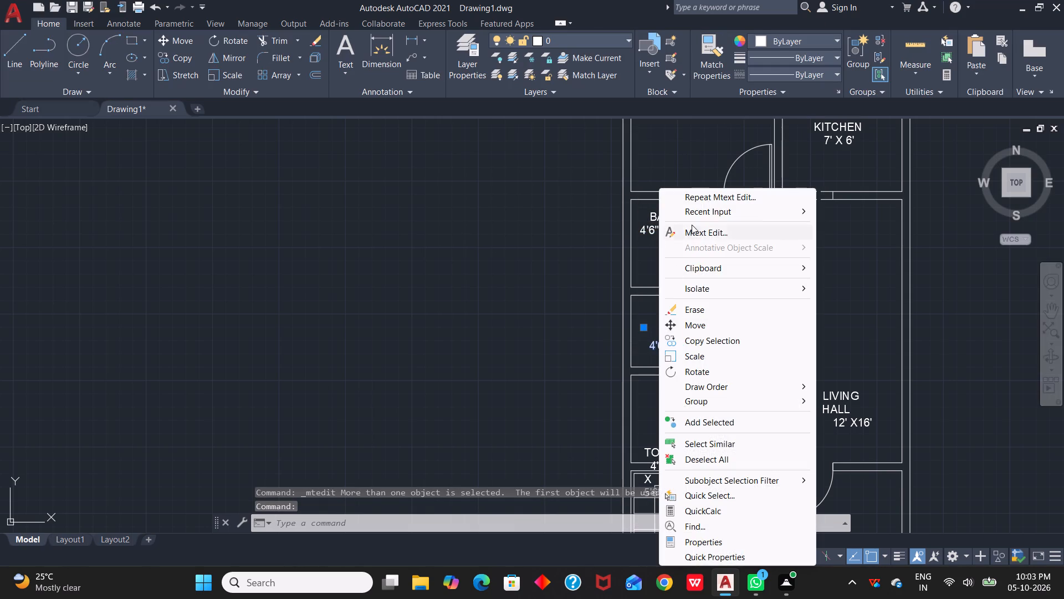
{"action": "left_click", "coordinate": [704, 195]}
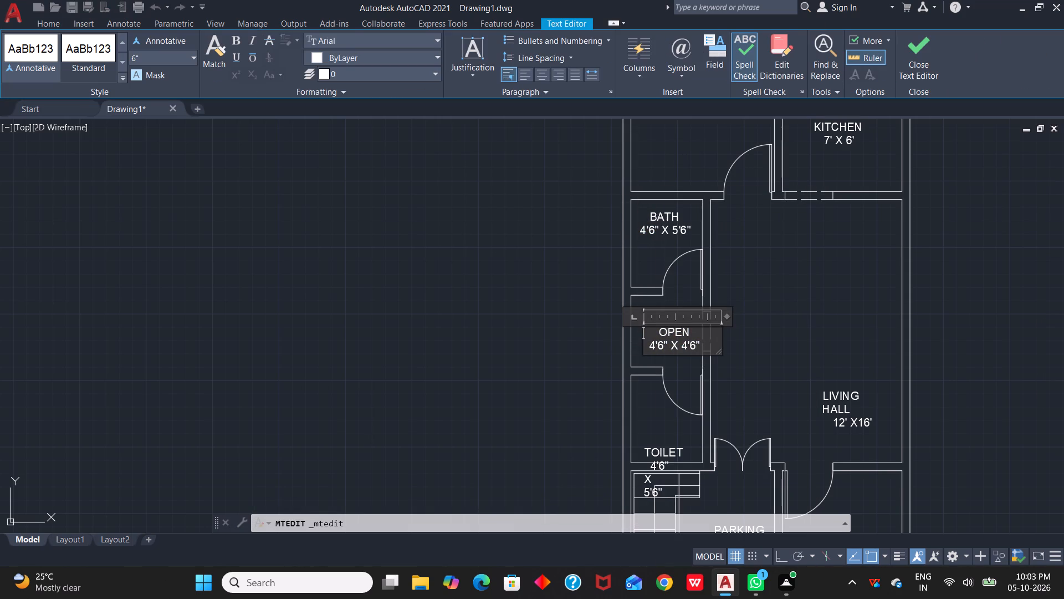
{"action": "left_click", "coordinate": [649, 346]}
{"action": "key", "text": "BackSpace"}
{"action": "key", "text": "BackSpace"}
{"action": "left_click", "coordinate": [656, 330]}
{"action": "key", "text": "BackSpace"}
{"action": "key", "text": "BackSpace"}
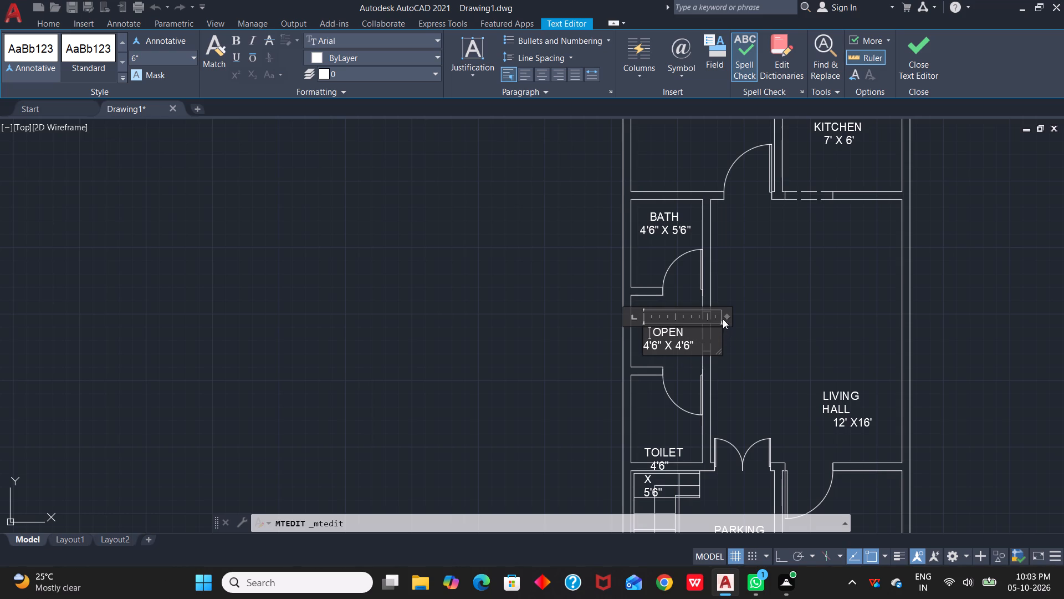
{"action": "left_click_drag", "start_coordinate": [728, 316], "coordinate": [703, 316]}
{"action": "left_click", "coordinate": [703, 316]}
{"action": "left_click", "coordinate": [751, 337]}
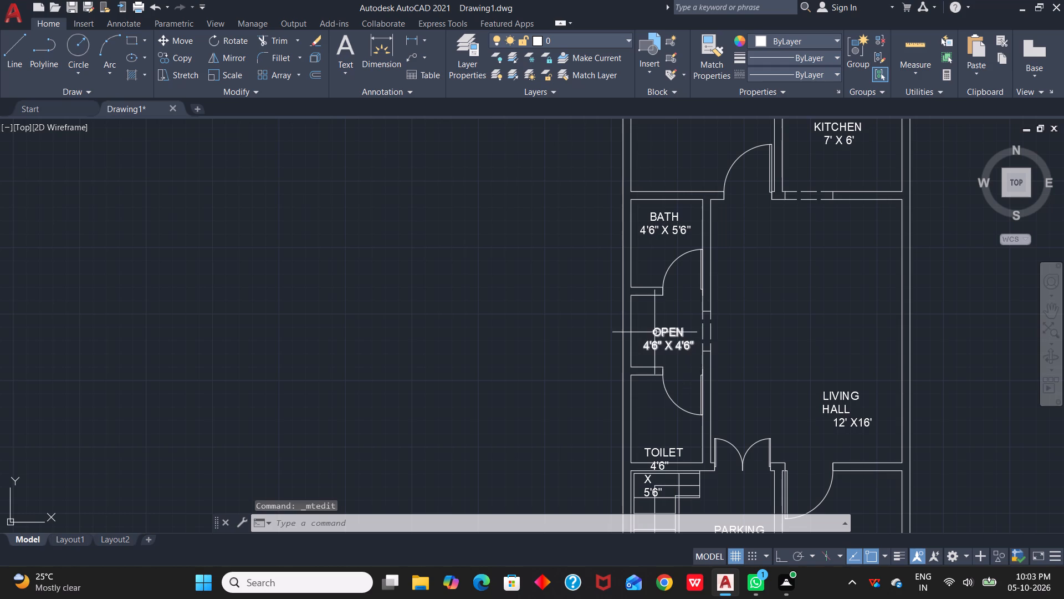
Move the OPEN label slightly higher so it sits centred in its room.
{"action": "left_click", "coordinate": [662, 333]}
{"action": "left_click_drag", "start_coordinate": [646, 328], "coordinate": [643, 318]}
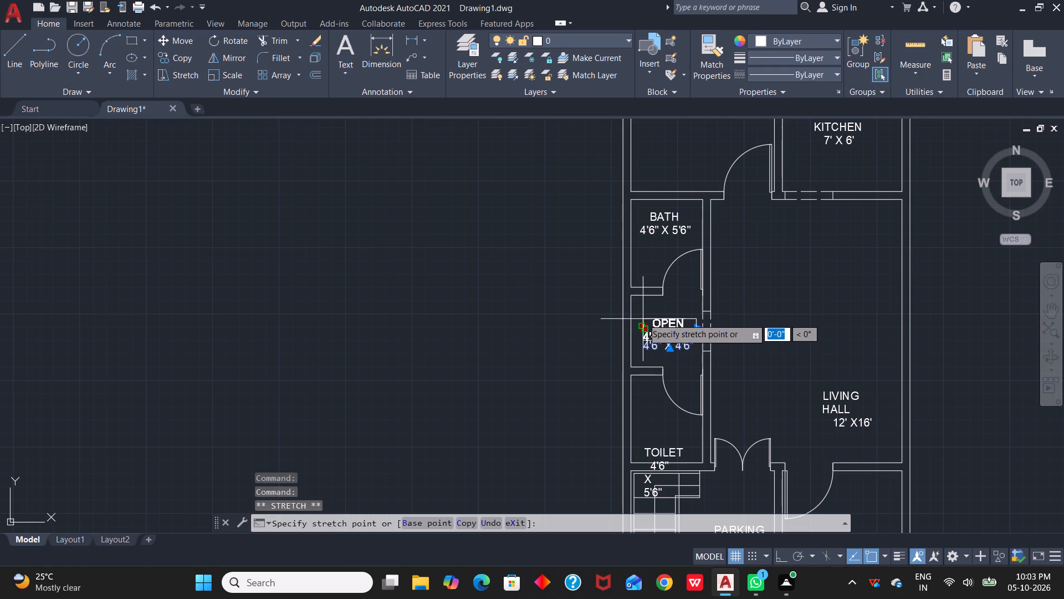
{"action": "left_click_drag", "start_coordinate": [643, 318], "coordinate": [642, 317]}
{"action": "left_click", "coordinate": [642, 317]}
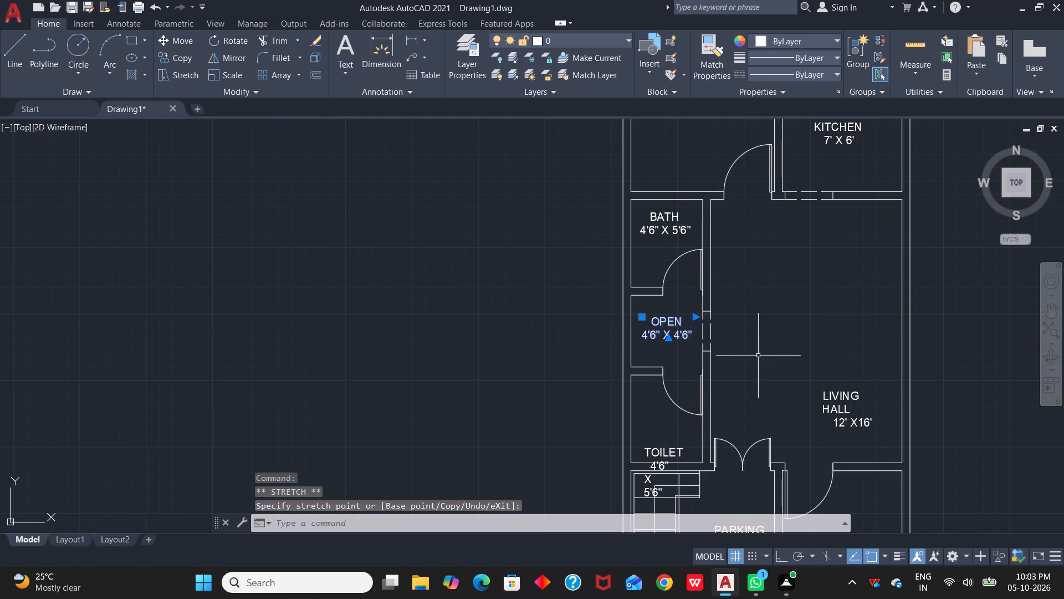
{"action": "key", "text": "Escape"}
Move the TOILET label up into its room and widen its text box so the name and 4'6" X 5'6" each fit on one line.
{"action": "scroll", "coordinate": [763, 375], "scroll_direction": "down", "scroll_amount": 1}
{"action": "middle_click_drag", "start_coordinate": [753, 385], "coordinate": [783, 278]}
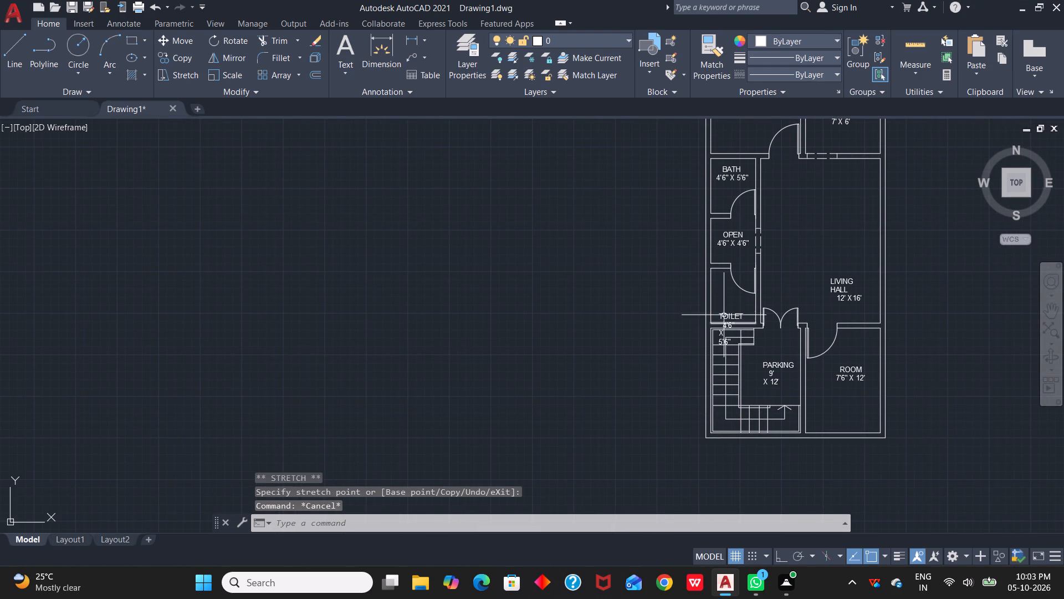
{"action": "left_click", "coordinate": [724, 315]}
{"action": "left_click_drag", "start_coordinate": [718, 306], "coordinate": [716, 292]}
{"action": "left_click", "coordinate": [716, 292]}
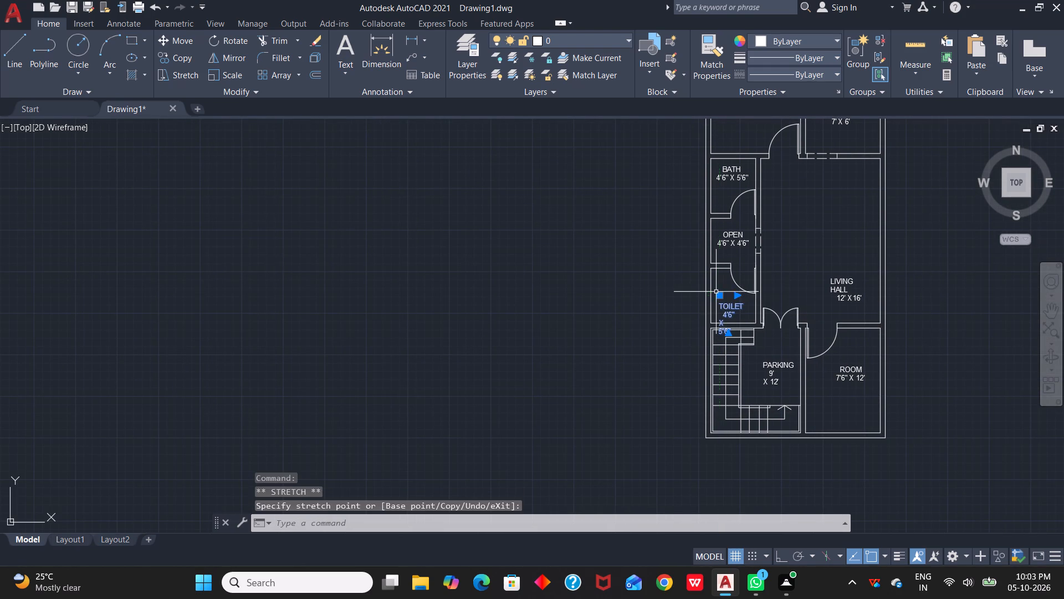
{"action": "left_click_drag", "start_coordinate": [738, 296], "coordinate": [778, 296]}
{"action": "left_click", "coordinate": [778, 296]}
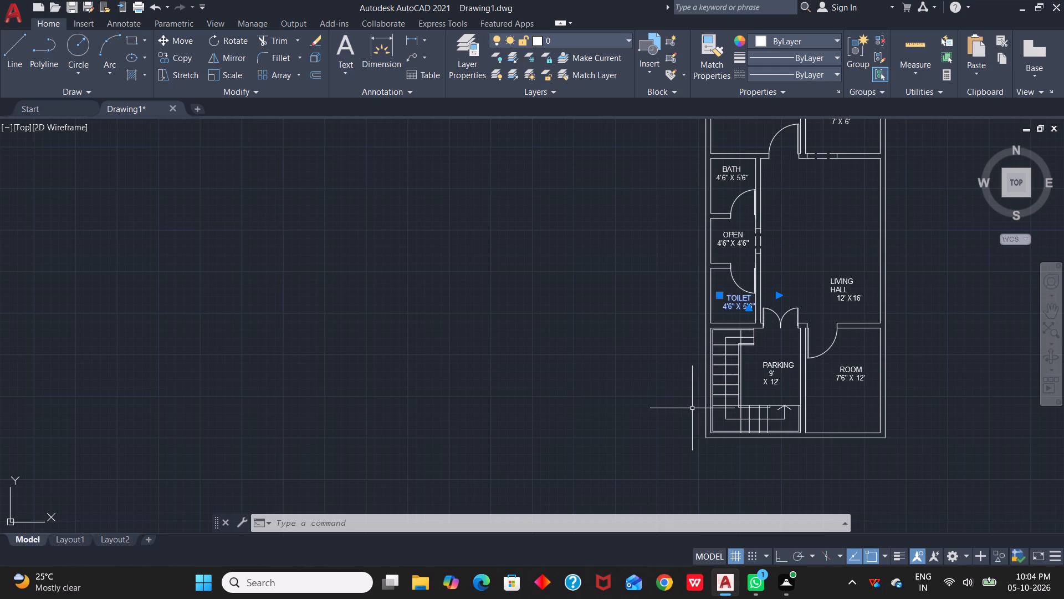
Narrow the TOILET label's text box to end at the right edge of its dimension line.
{"action": "scroll", "coordinate": [743, 321], "scroll_direction": "up", "scroll_amount": 4}
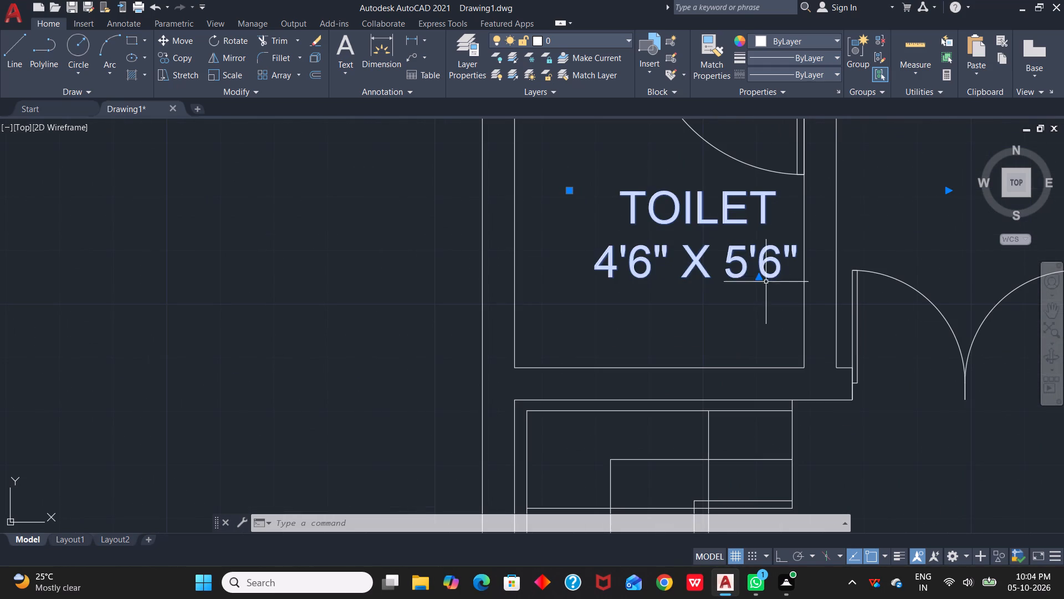
{"action": "left_click", "coordinate": [762, 275]}
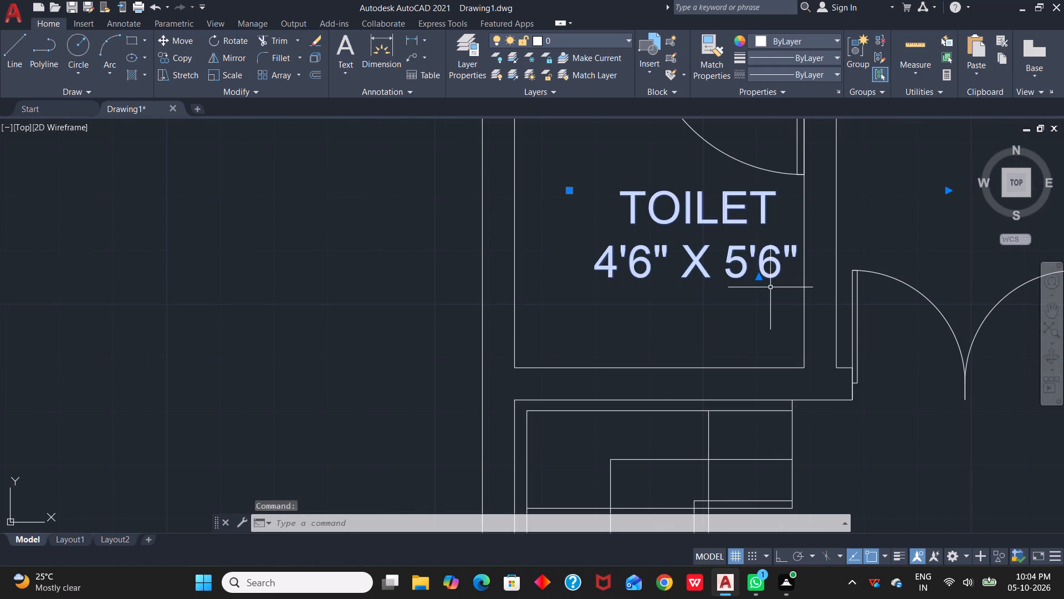
{"action": "left_click_drag", "start_coordinate": [951, 190], "coordinate": [861, 200]}
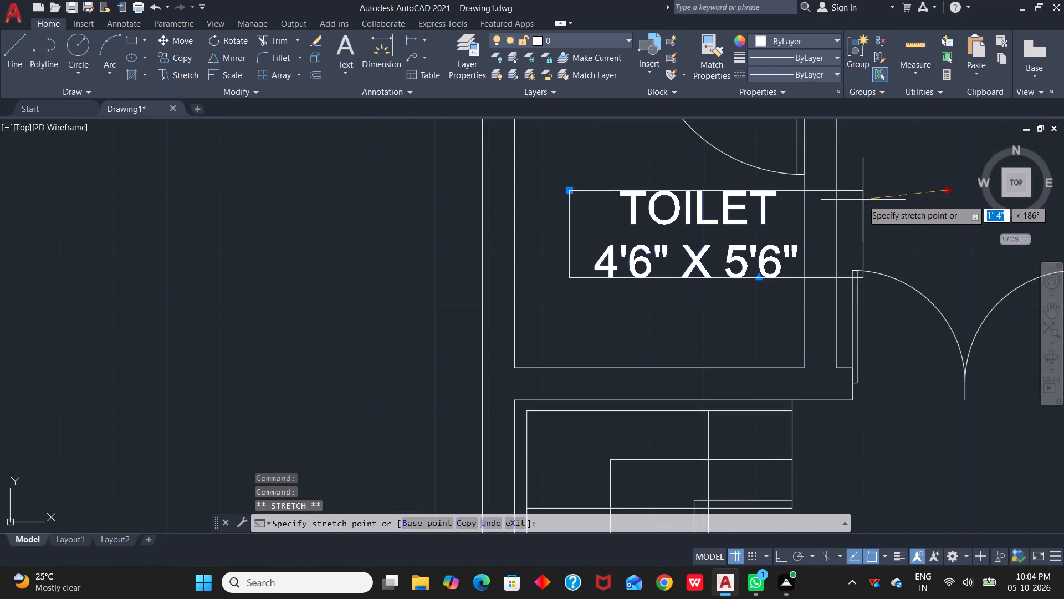
{"action": "left_click_drag", "start_coordinate": [861, 200], "coordinate": [796, 190]}
{"action": "left_click", "coordinate": [796, 190]}
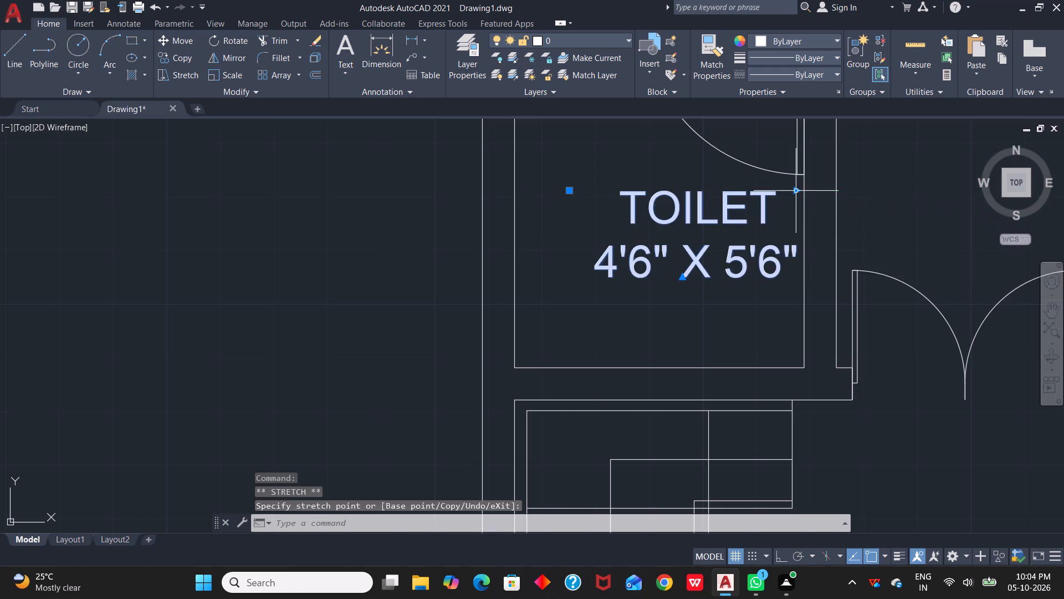
Remove two leading spaces from both the name line and the dimension line of the TOILET label.
{"action": "right_click", "coordinate": [657, 217]}
{"action": "left_click", "coordinate": [726, 190]}
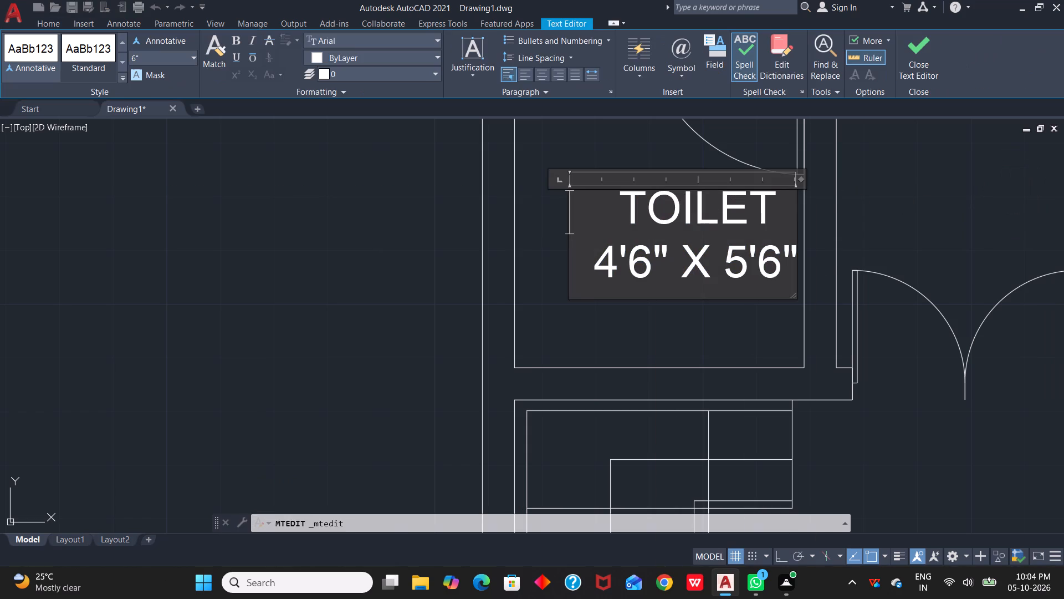
{"action": "left_click", "coordinate": [596, 262]}
{"action": "key", "text": "BackSpace"}
{"action": "key", "text": "BackSpace"}
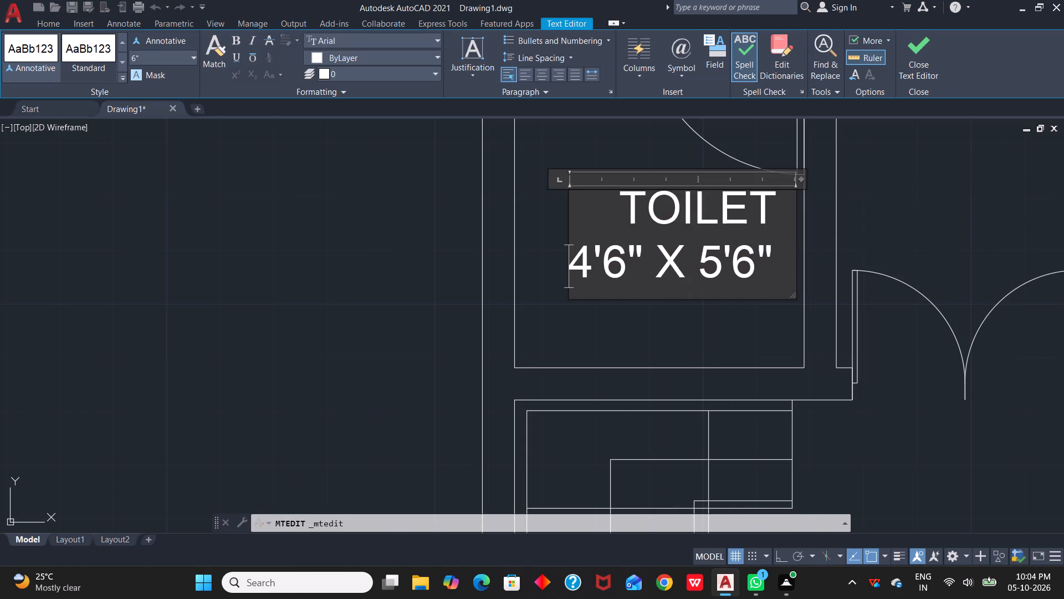
{"action": "left_click", "coordinate": [604, 201]}
{"action": "key", "text": "BackSpace"}
{"action": "key", "text": "BackSpace"}
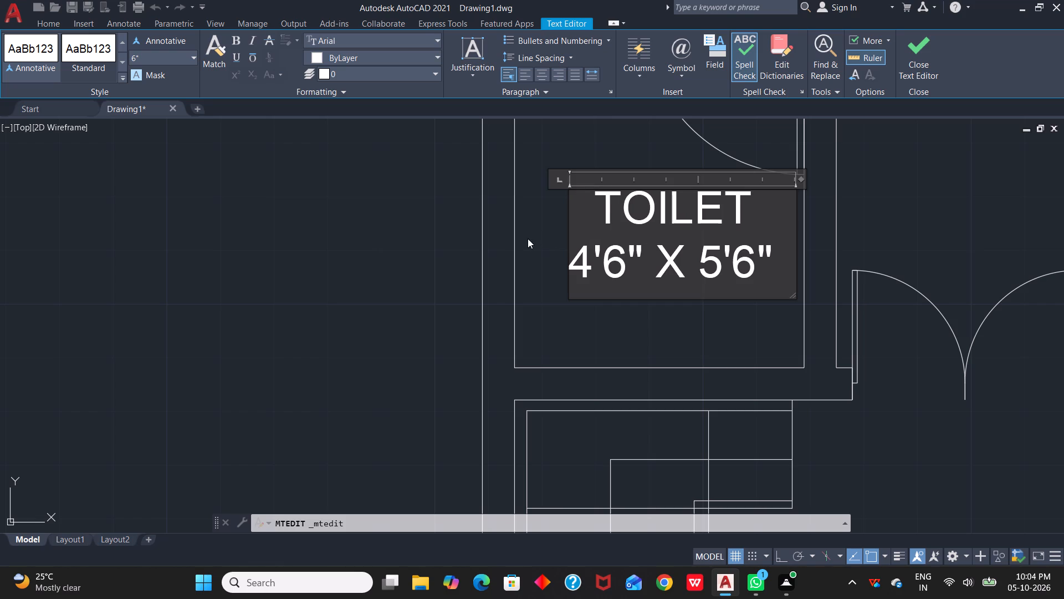
{"action": "left_click", "coordinate": [528, 238]}
Shift the TOILET label left to centre it in its room and narrow its text box to fit the text.
{"action": "left_click", "coordinate": [627, 210]}
{"action": "left_click_drag", "start_coordinate": [569, 189], "coordinate": [536, 187]}
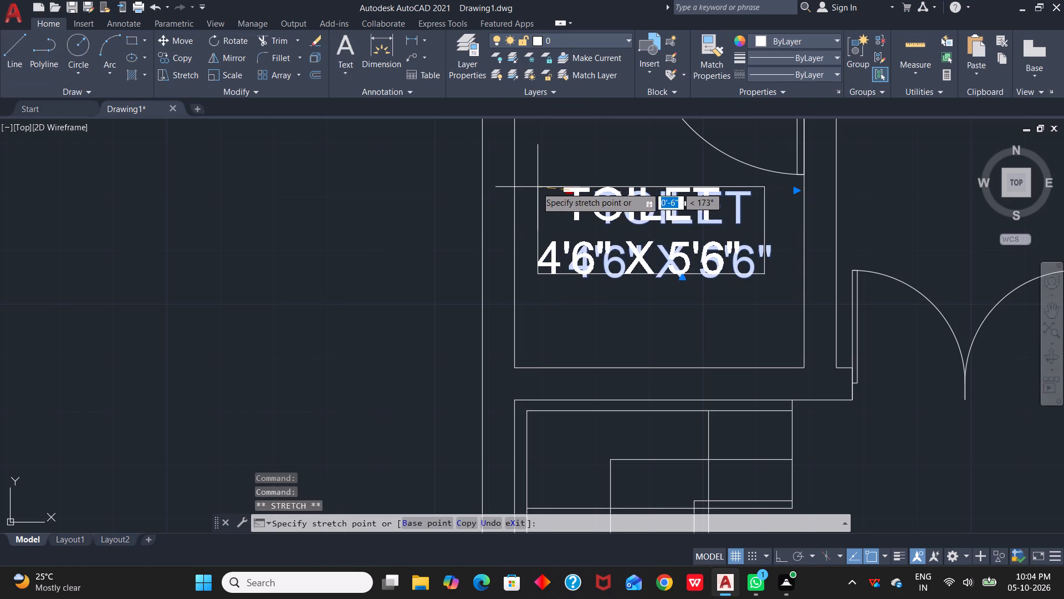
{"action": "left_click_drag", "start_coordinate": [536, 187], "coordinate": [539, 187]}
{"action": "left_click", "coordinate": [539, 187]}
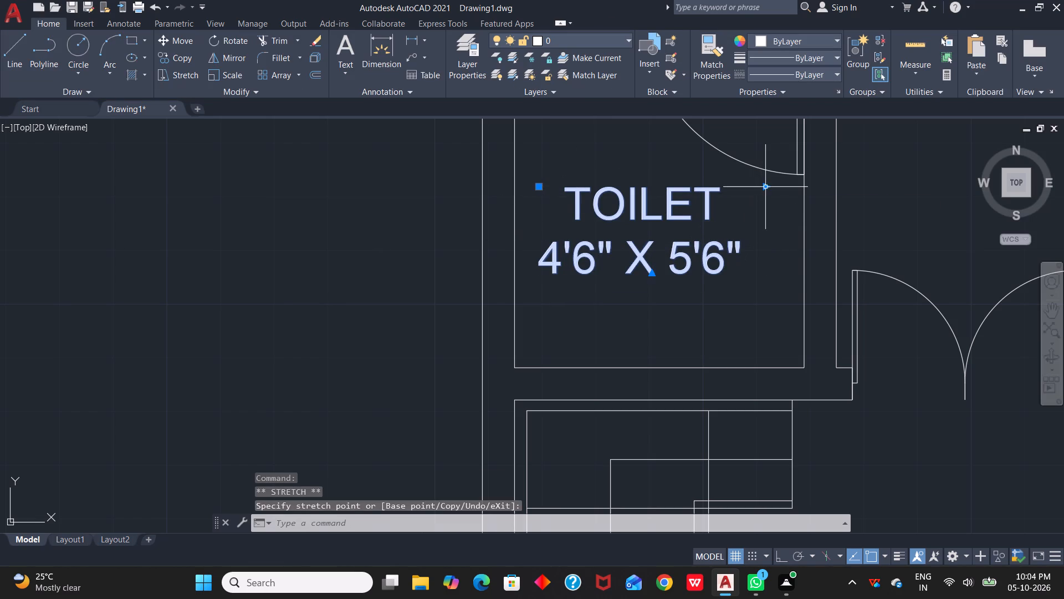
{"action": "left_click", "coordinate": [763, 189]}
{"action": "left_click_drag", "start_coordinate": [763, 189], "coordinate": [745, 189]}
{"action": "left_click", "coordinate": [745, 189]}
{"action": "scroll", "coordinate": [754, 253], "scroll_direction": "down", "scroll_amount": 3}
{"action": "key", "text": "Escape"}
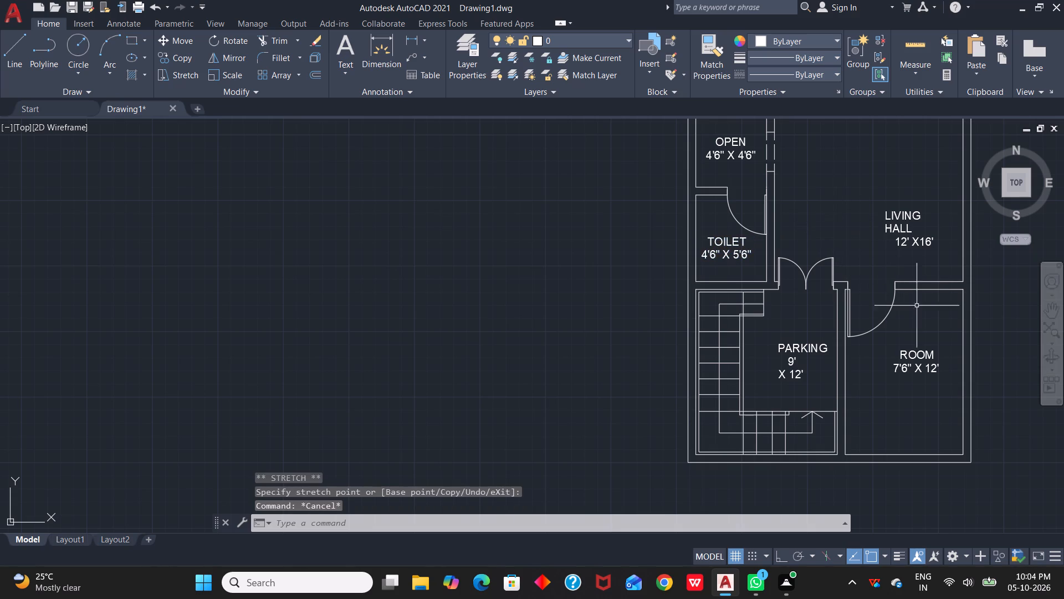
Widen the PARKING label's text box so 9' X 12' fits on one line and shift the label left to centre it beside the stairs.
{"action": "left_click", "coordinate": [791, 351]}
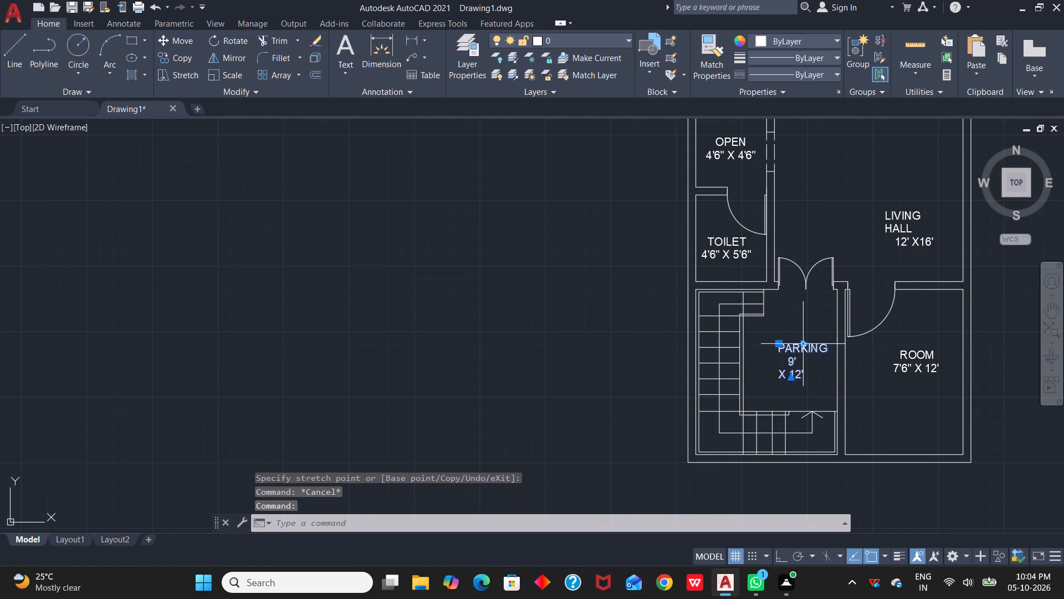
{"action": "left_click_drag", "start_coordinate": [806, 347], "coordinate": [828, 345]}
{"action": "left_click", "coordinate": [828, 345]}
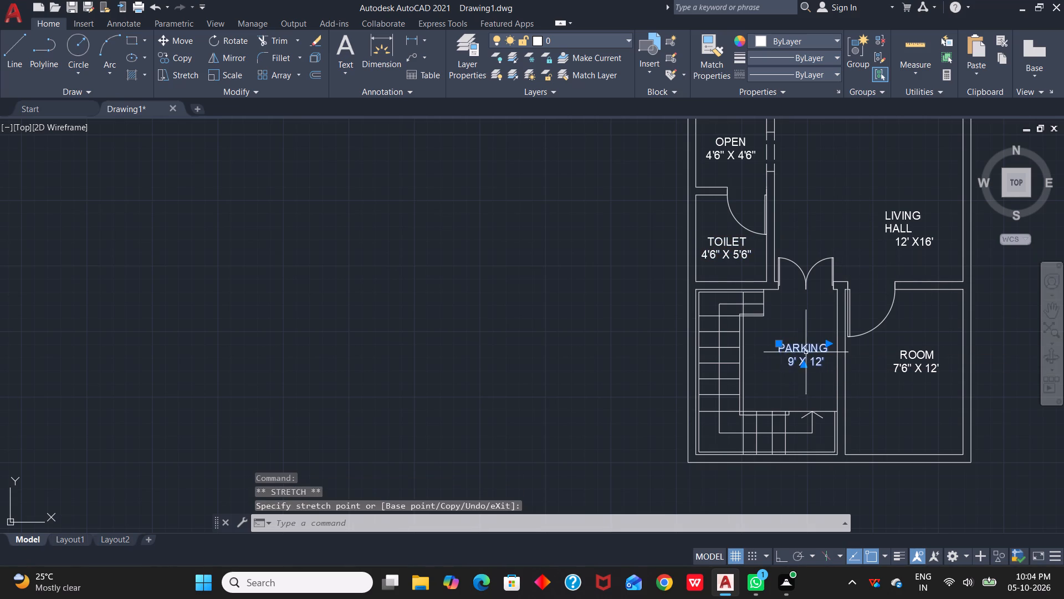
{"action": "left_click_drag", "start_coordinate": [777, 345], "coordinate": [758, 345]}
{"action": "left_click", "coordinate": [758, 345]}
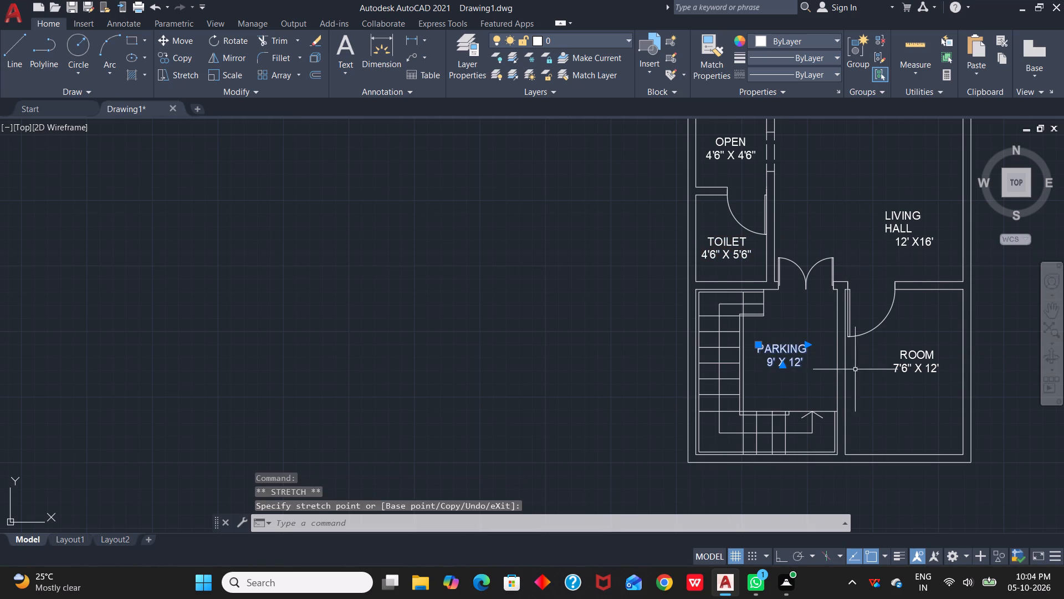
Move the LIVING HALL label up and left to the middle of the hall and widen its text box so the name fits on one line.
{"action": "left_click", "coordinate": [897, 225]}
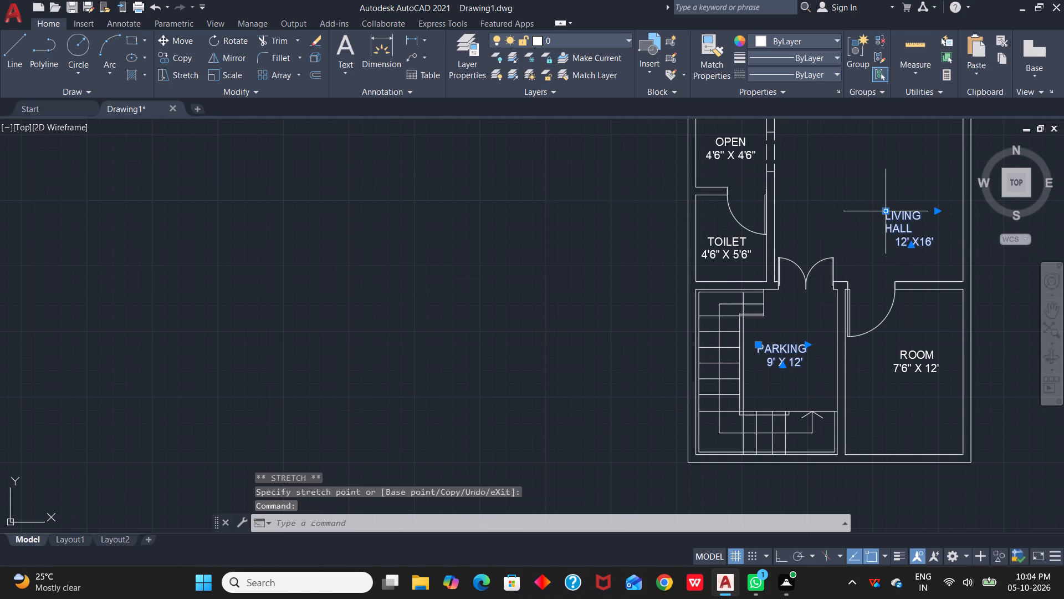
{"action": "left_click_drag", "start_coordinate": [886, 213], "coordinate": [838, 148]}
{"action": "left_click", "coordinate": [838, 148]}
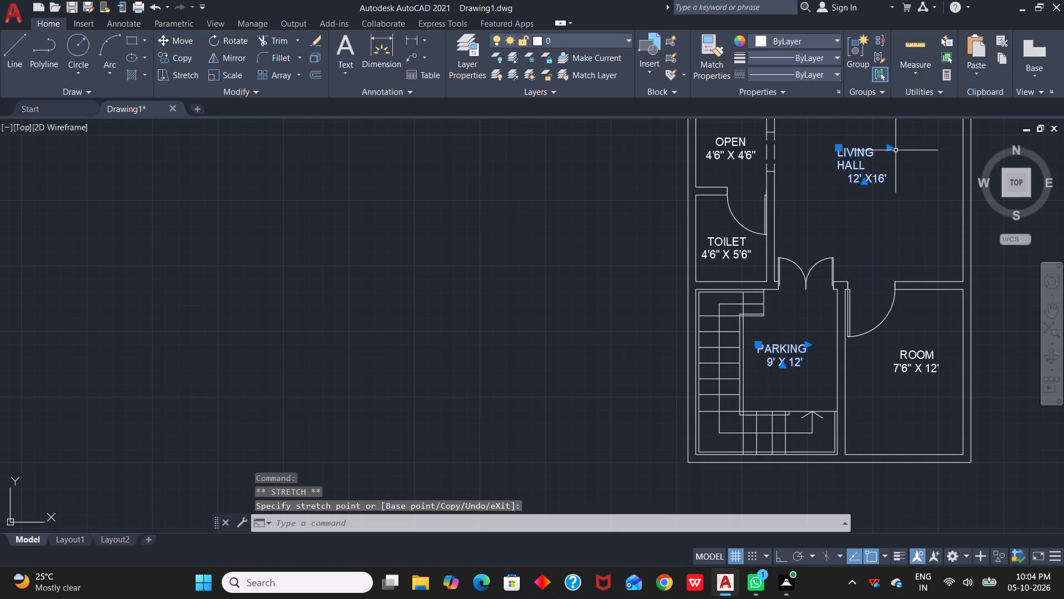
{"action": "left_click_drag", "start_coordinate": [891, 148], "coordinate": [910, 145]}
{"action": "left_click", "coordinate": [910, 145]}
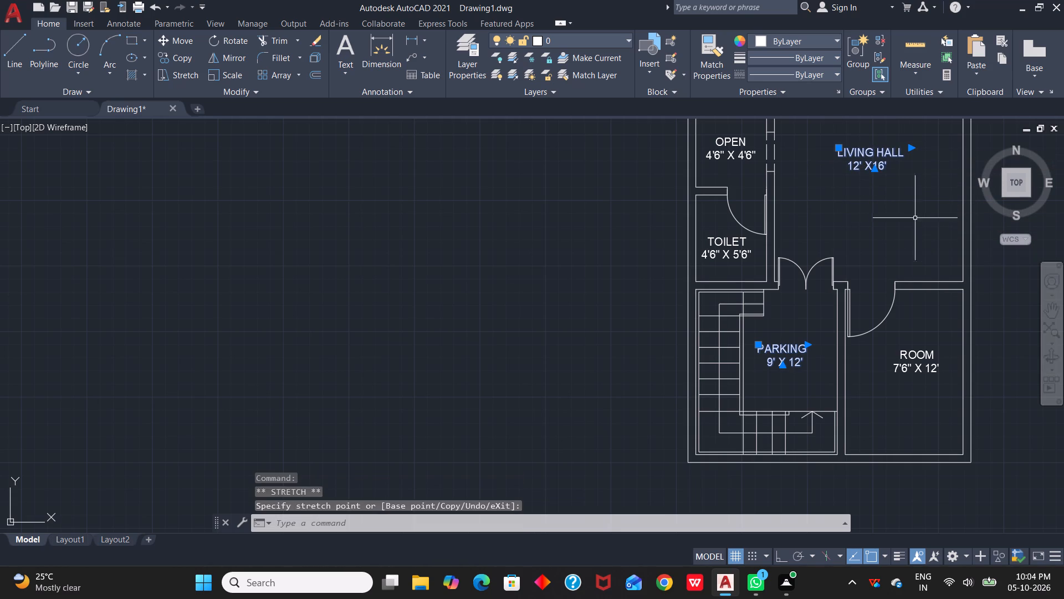
{"action": "key", "text": "Escape"}
Add a multiline text title reading 18' X 40' 2BHK just below the floor plan.
{"action": "scroll", "coordinate": [861, 212], "scroll_direction": "down", "scroll_amount": 2}
{"action": "middle_click_drag", "start_coordinate": [896, 199], "coordinate": [873, 322]}
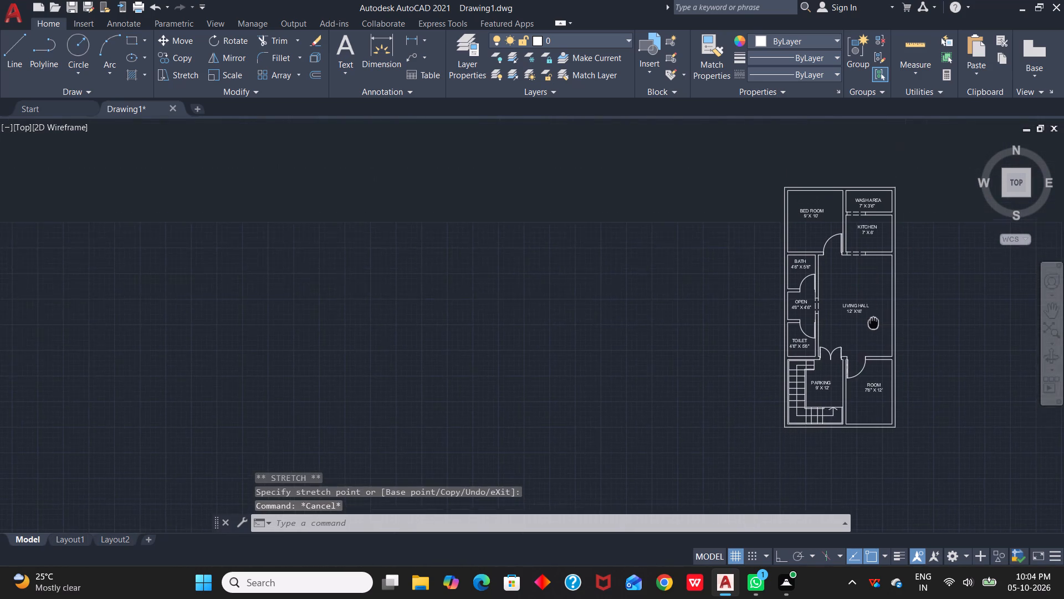
{"action": "middle_click_drag", "start_coordinate": [873, 322], "coordinate": [845, 296]}
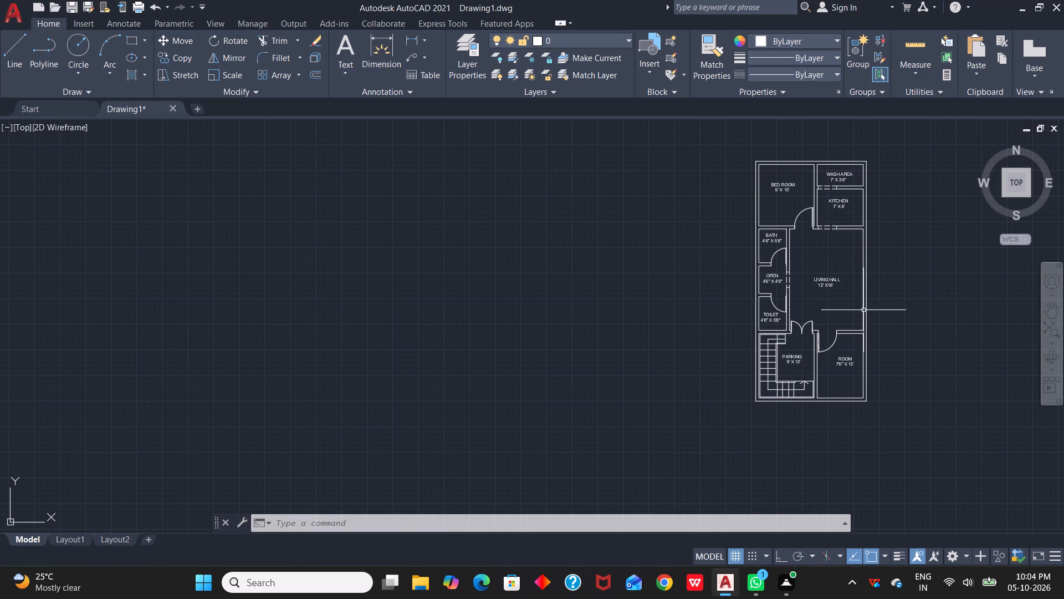
{"action": "scroll", "coordinate": [891, 509], "scroll_direction": "up", "scroll_amount": 1}
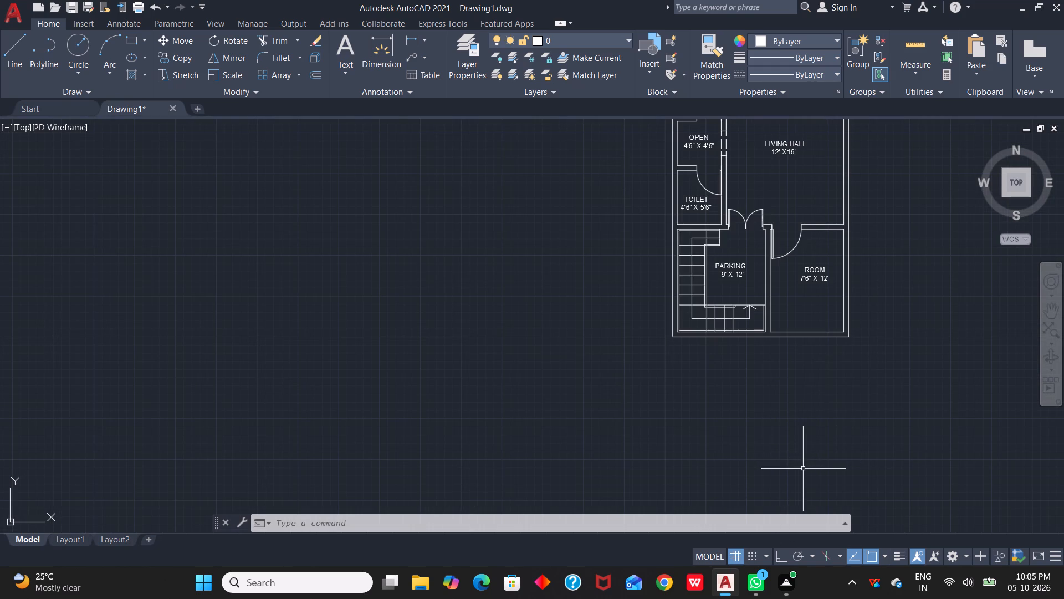
{"action": "type", "text": "MT"}
{"action": "key", "text": "space"}
{"action": "left_click", "coordinate": [740, 356]}
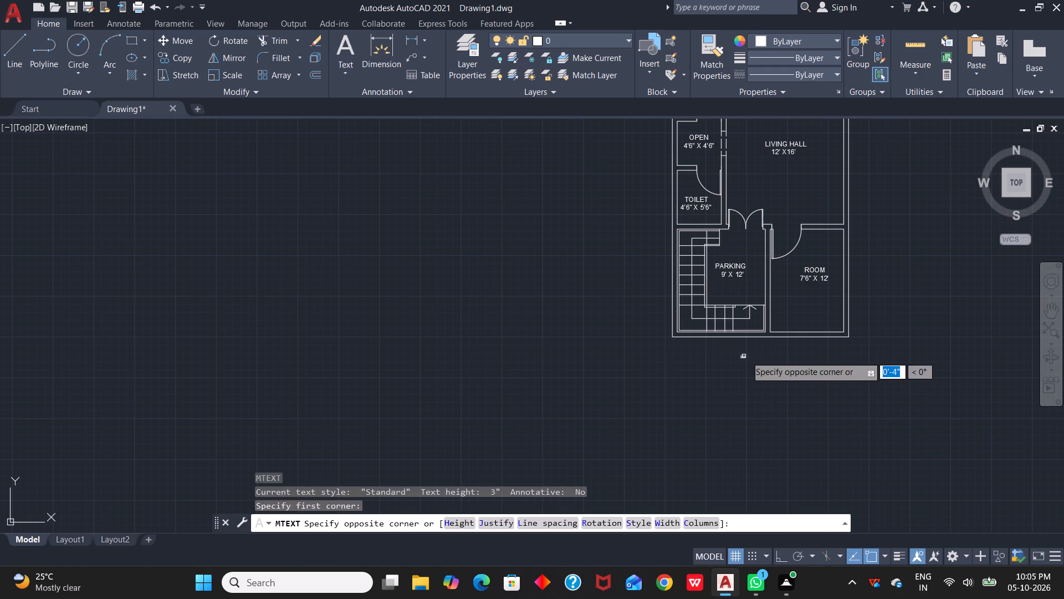
{"action": "left_click", "coordinate": [815, 379]}
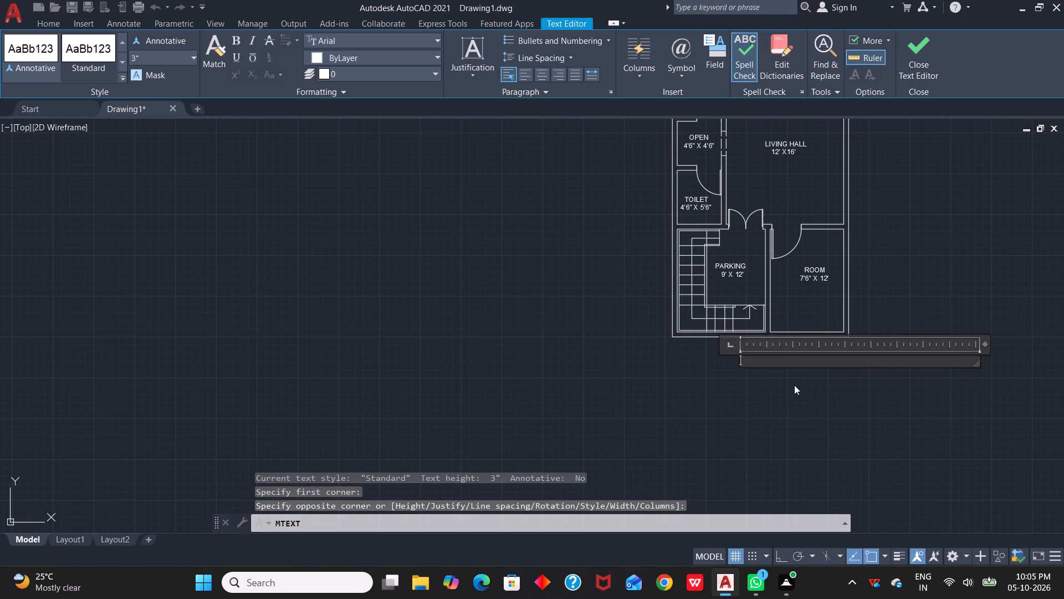
{"action": "type", "text": "18"}
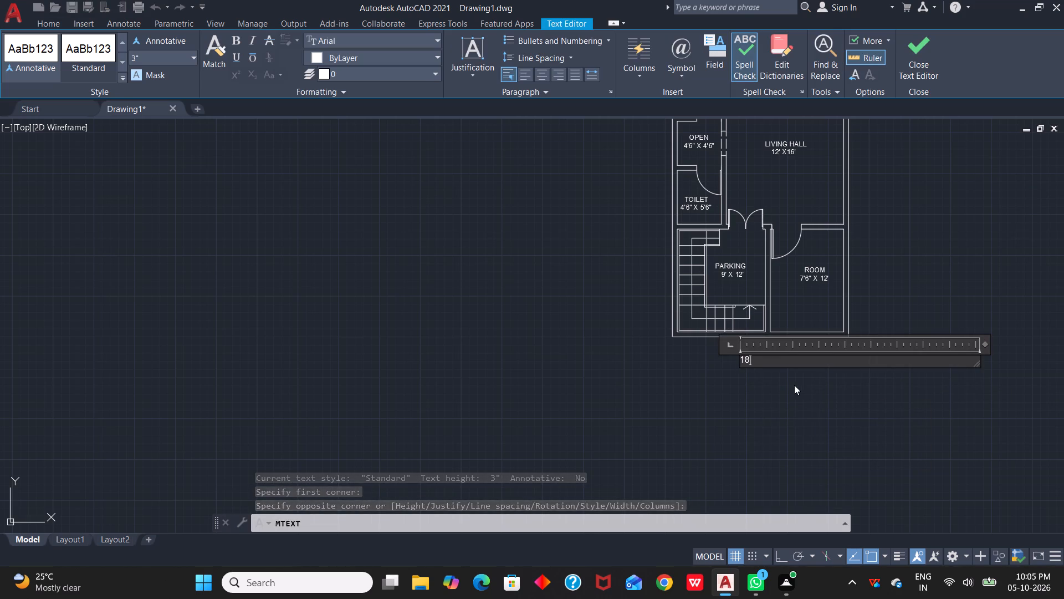
{"action": "key", "text": "apostrophe"}
{"action": "key", "text": "space"}
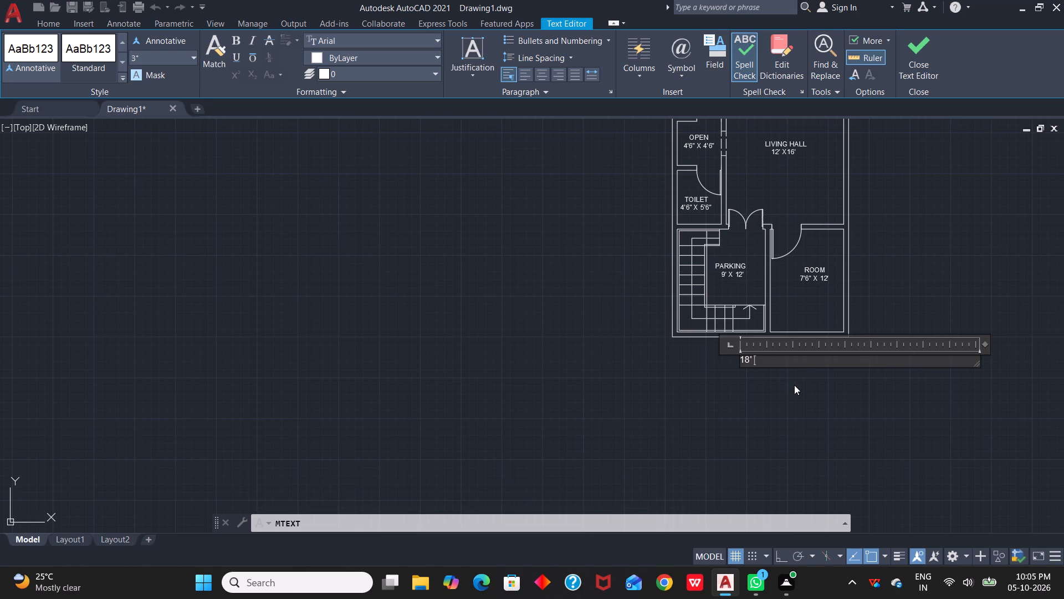
{"action": "type", "text": "X 20'"}
{"action": "key", "text": "Left"}
{"action": "key", "text": "Left"}
{"action": "key", "text": "BackSpace"}
{"action": "key", "text": "4"}
{"action": "key", "text": "Right"}
{"action": "key", "text": "Right"}
{"action": "key", "text": "space"}
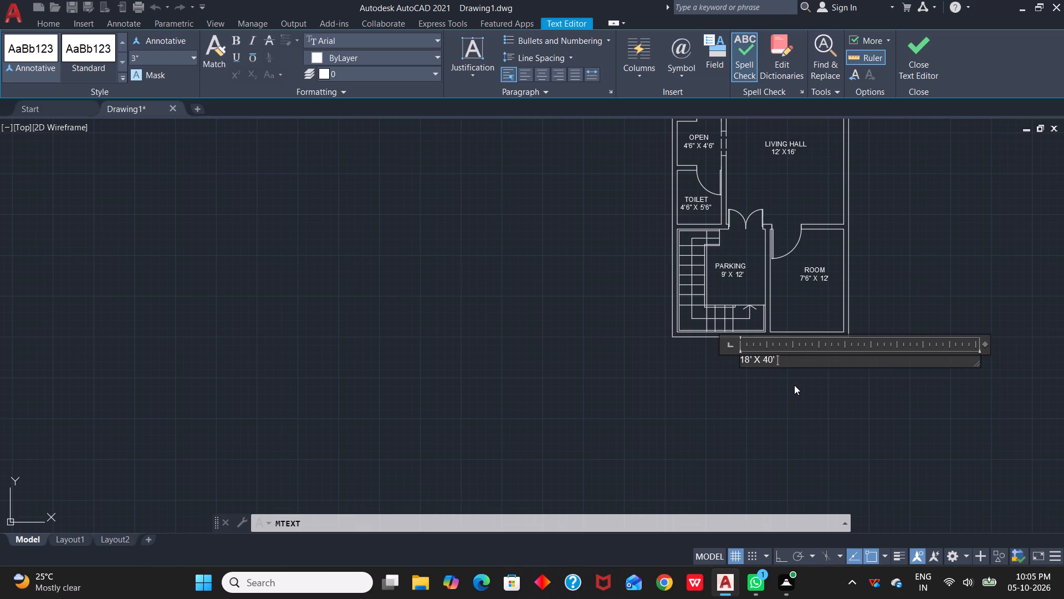
{"action": "key", "text": "space"}
{"action": "type", "text": "2"}
{"action": "type", "text": "BHK"}
{"action": "left_click", "coordinate": [806, 381]}
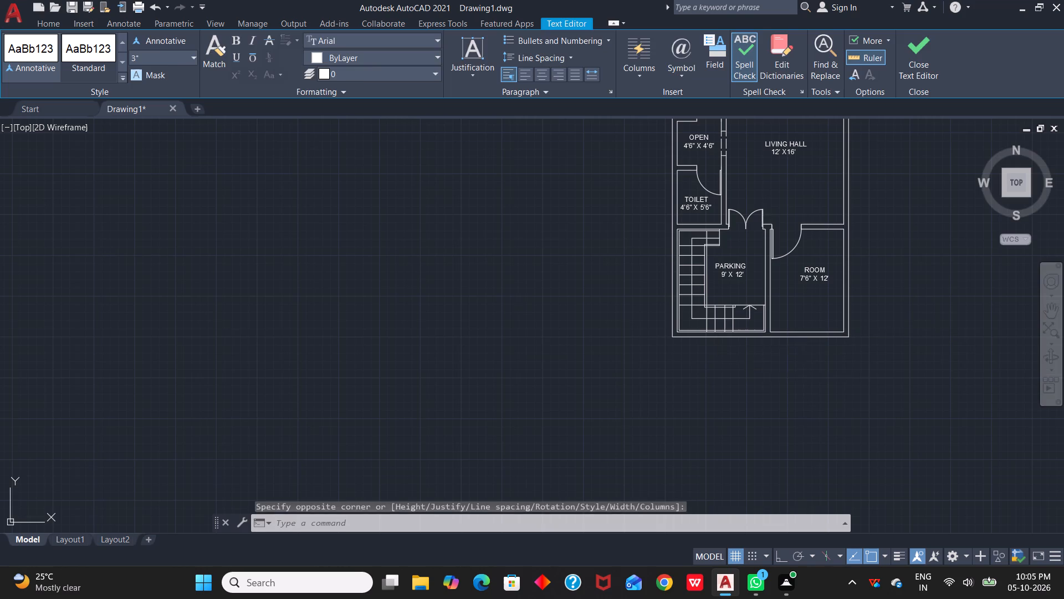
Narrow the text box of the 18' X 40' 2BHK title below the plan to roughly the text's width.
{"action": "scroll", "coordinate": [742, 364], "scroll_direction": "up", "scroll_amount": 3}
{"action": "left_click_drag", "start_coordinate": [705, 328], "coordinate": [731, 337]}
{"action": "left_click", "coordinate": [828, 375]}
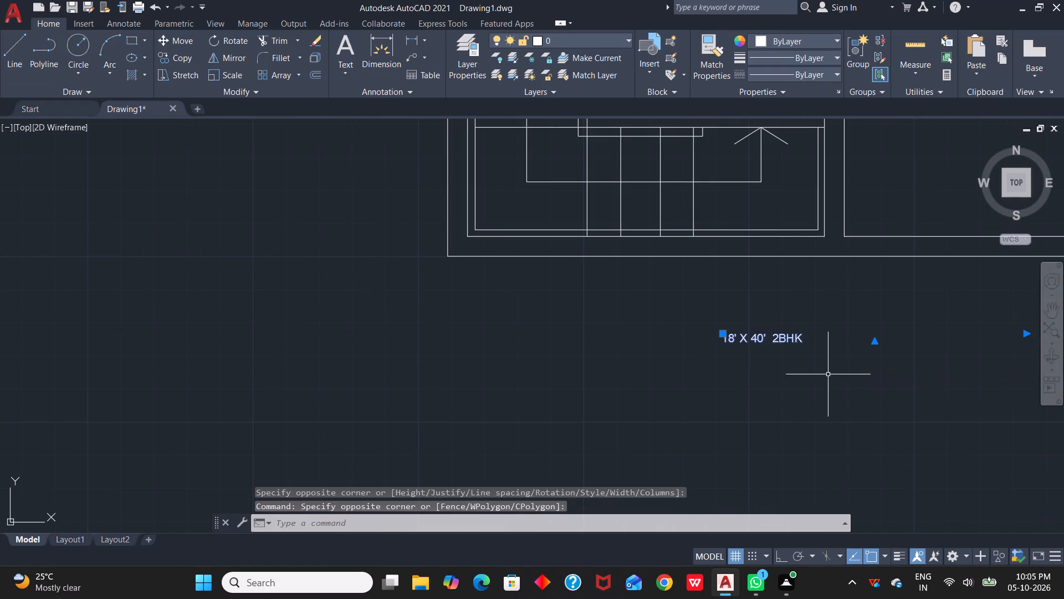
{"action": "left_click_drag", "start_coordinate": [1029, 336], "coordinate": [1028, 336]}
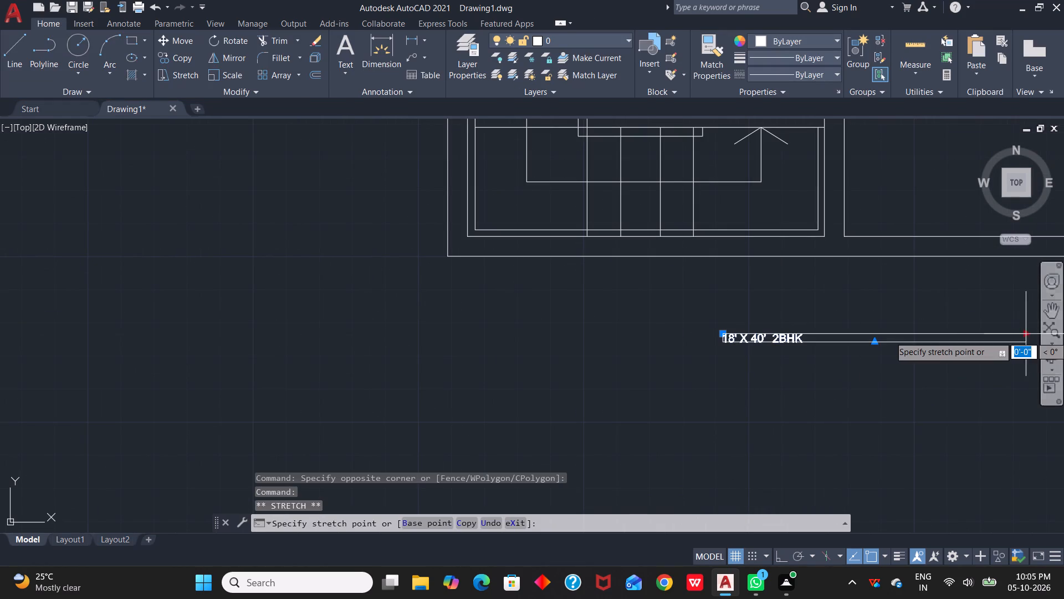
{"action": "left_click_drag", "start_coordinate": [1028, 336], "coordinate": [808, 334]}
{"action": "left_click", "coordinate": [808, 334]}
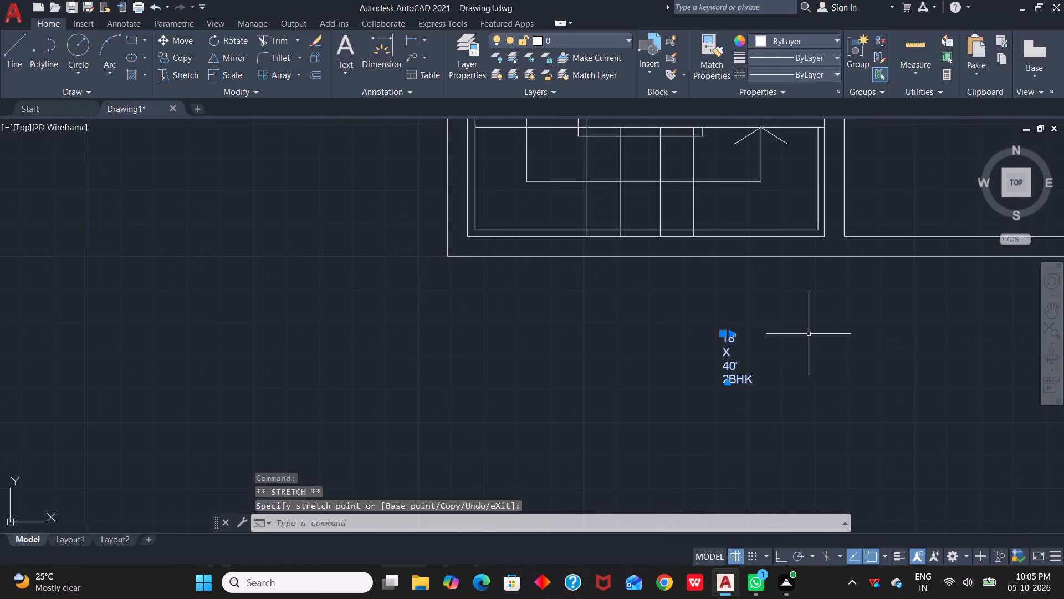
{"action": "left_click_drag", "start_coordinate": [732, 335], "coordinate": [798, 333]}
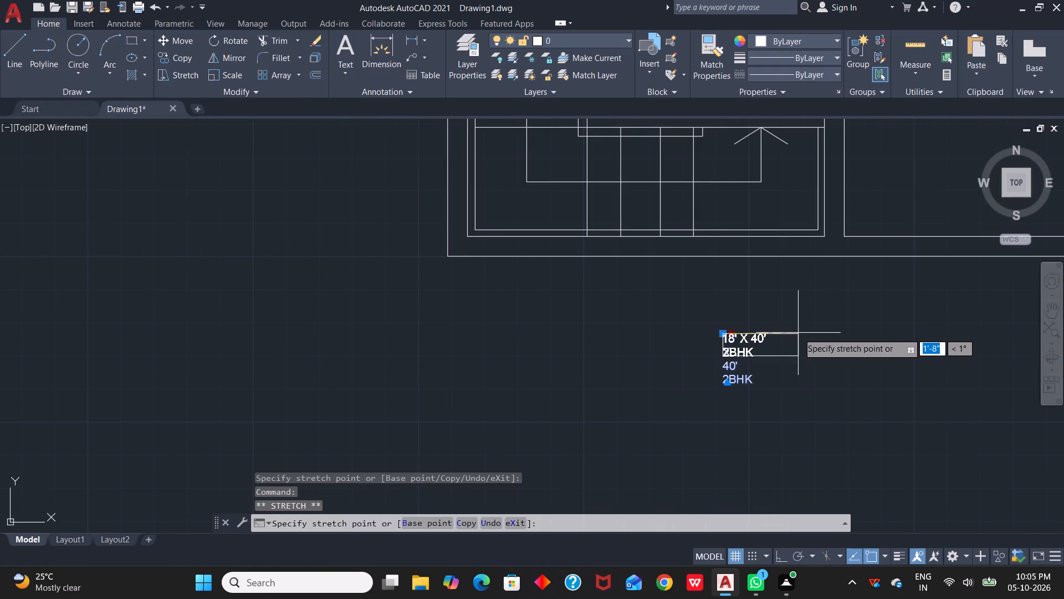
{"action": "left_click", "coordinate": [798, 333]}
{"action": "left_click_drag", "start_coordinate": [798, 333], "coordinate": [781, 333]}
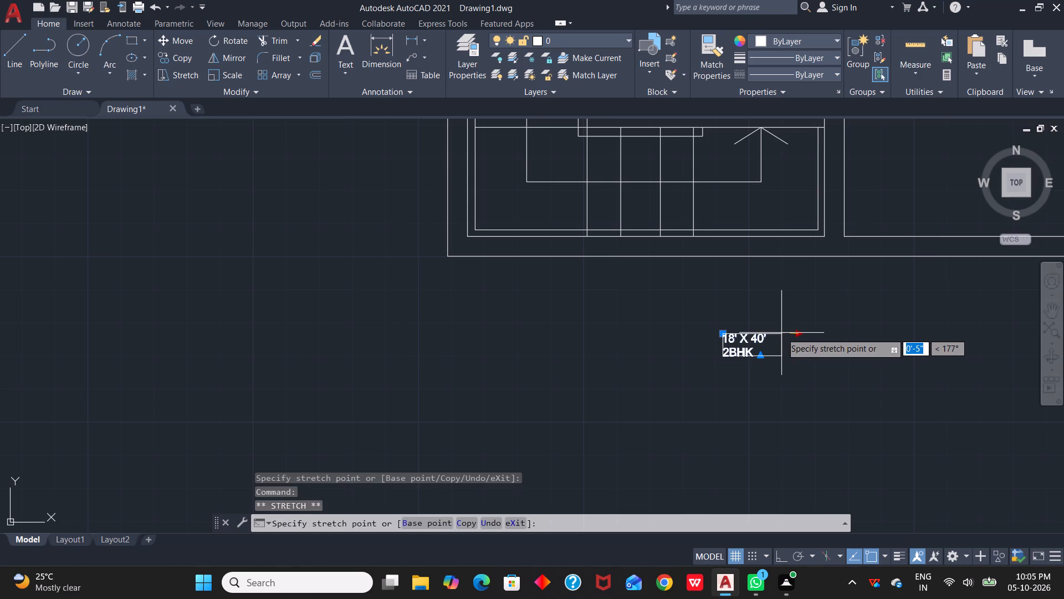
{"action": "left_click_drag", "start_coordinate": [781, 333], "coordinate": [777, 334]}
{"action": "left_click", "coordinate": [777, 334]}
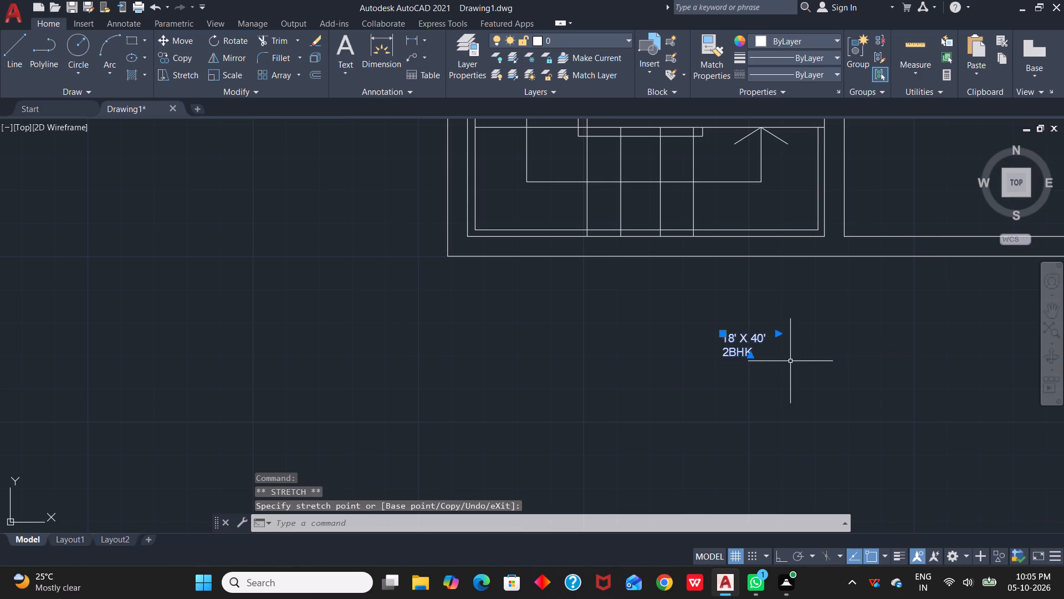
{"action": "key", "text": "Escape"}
Set the text height of the 18' X 40' 2BHK title to 8".
{"action": "left_click", "coordinate": [722, 319]}
{"action": "left_click", "coordinate": [773, 365]}
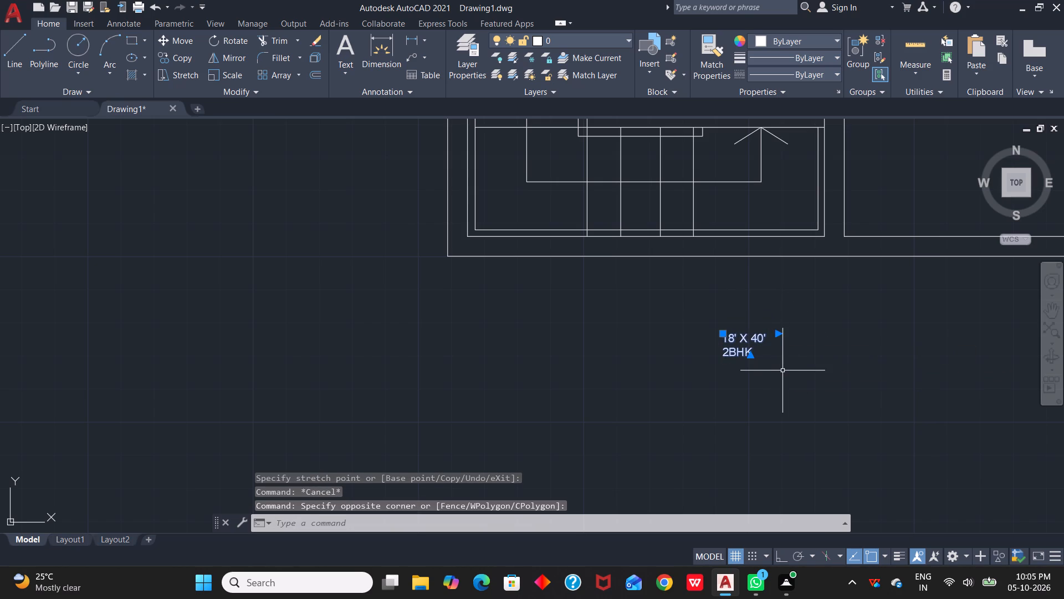
{"action": "right_click", "coordinate": [780, 370]}
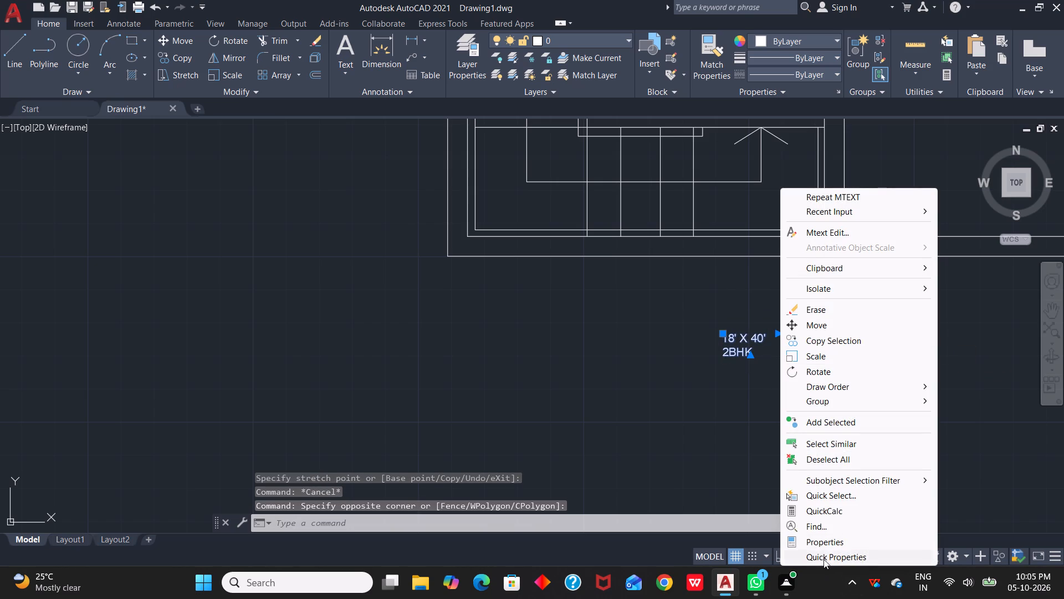
{"action": "left_click", "coordinate": [824, 557]}
{"action": "left_click", "coordinate": [963, 525]}
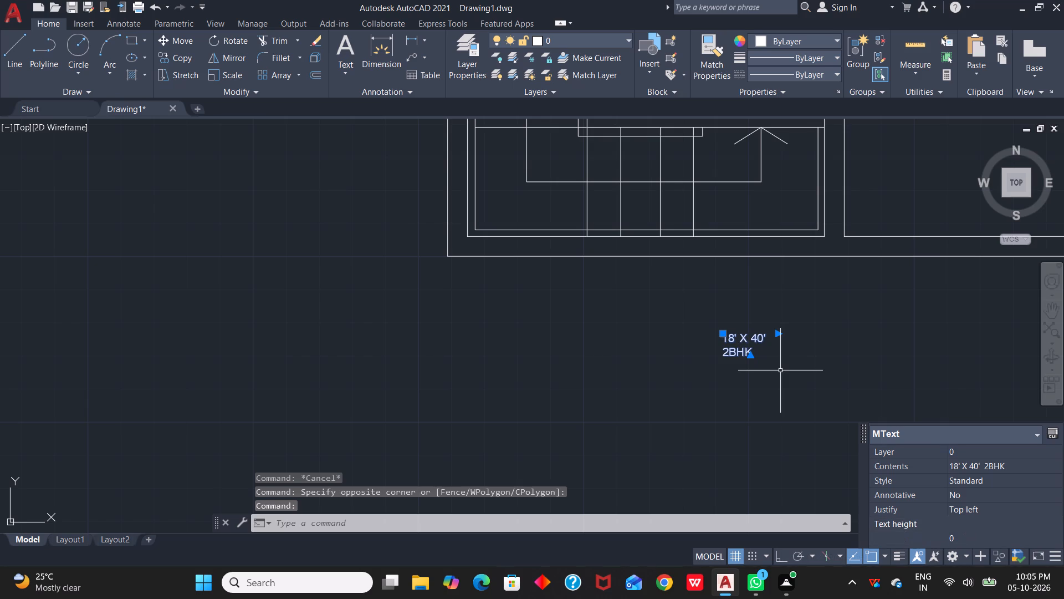
{"action": "key", "text": "BackSpace"}
{"action": "type", "text": "8\""}
{"action": "key", "text": "space"}
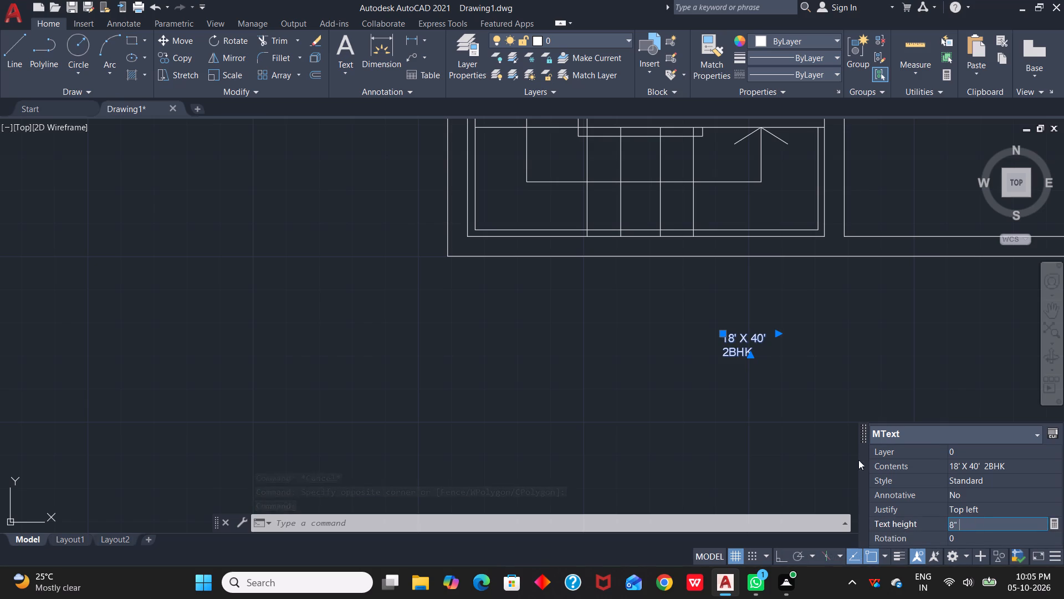
{"action": "left_click", "coordinate": [828, 458]}
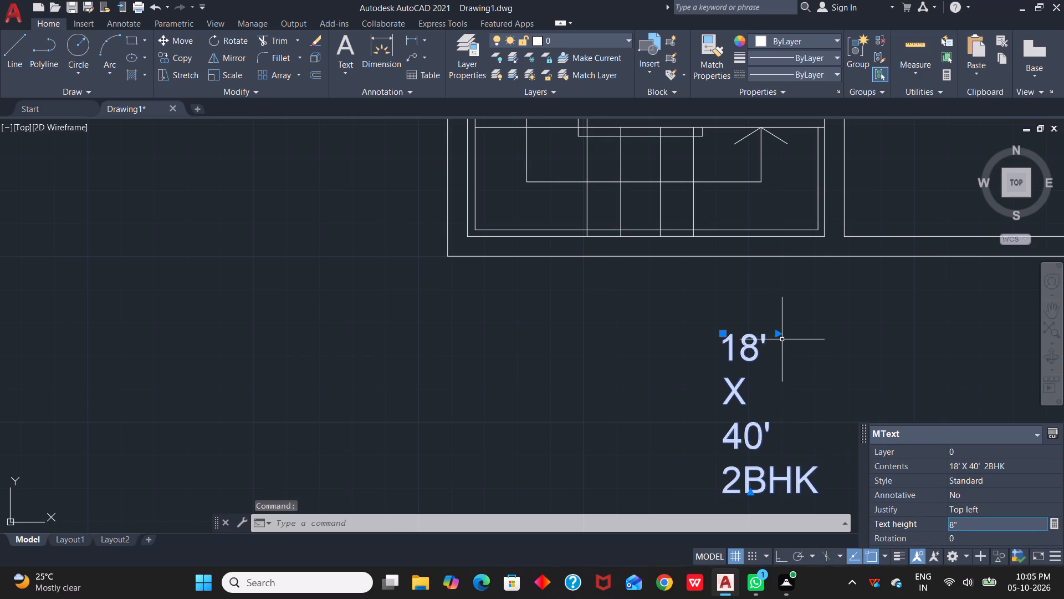
Widen the title's text box so 18' X 40' 2BHK fits on one line.
{"action": "left_click_drag", "start_coordinate": [779, 334], "coordinate": [914, 334]}
{"action": "left_click", "coordinate": [914, 334]}
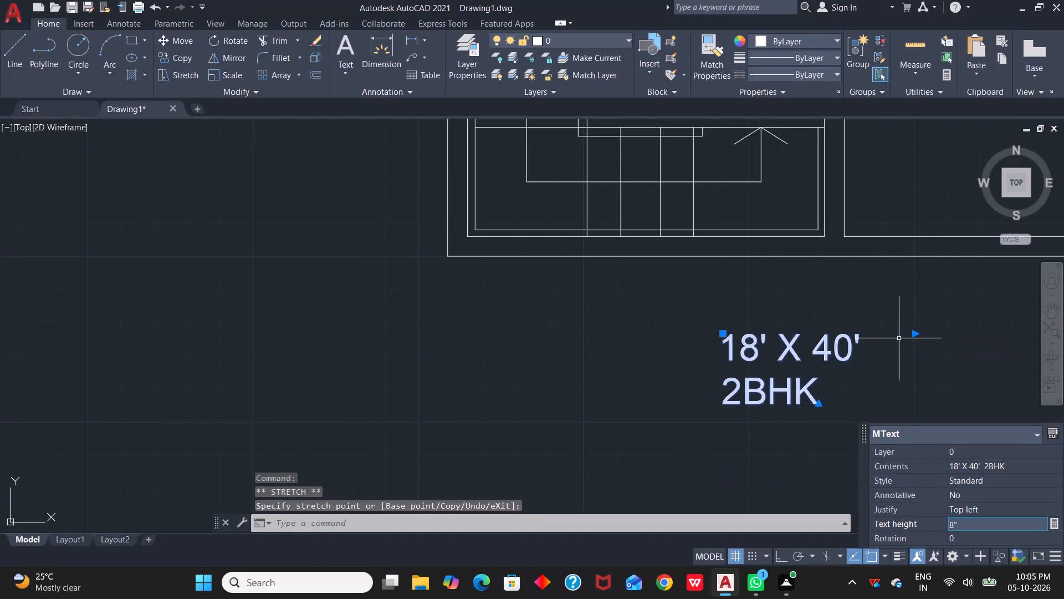
{"action": "key", "text": "Escape"}
{"action": "scroll", "coordinate": [905, 352], "scroll_direction": "down", "scroll_amount": 2}
{"action": "middle_click_drag", "start_coordinate": [910, 357], "coordinate": [846, 341]}
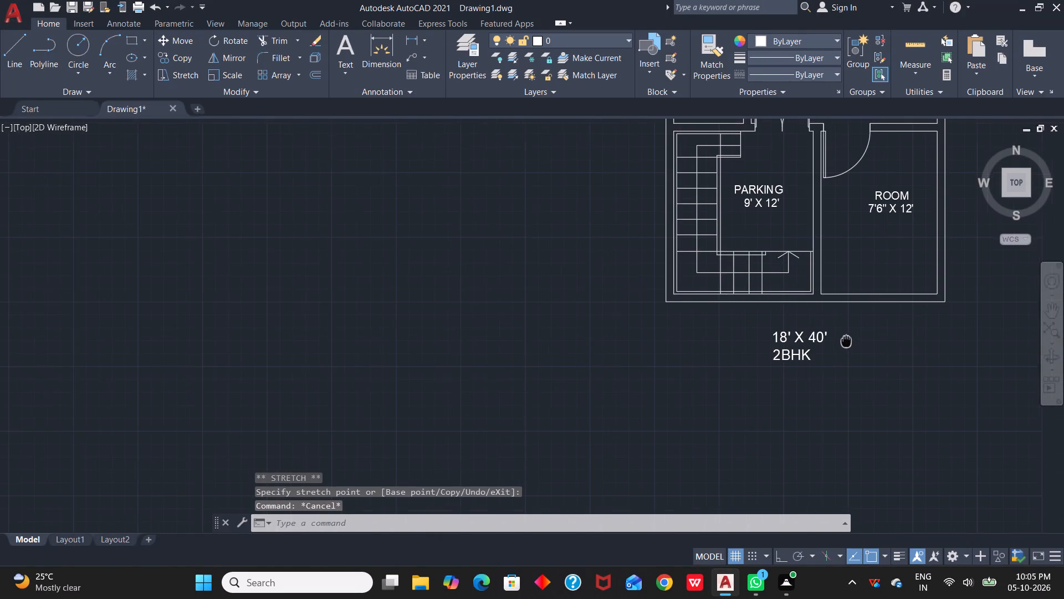
{"action": "middle_click_drag", "start_coordinate": [846, 341], "coordinate": [846, 341]}
{"action": "left_click_drag", "start_coordinate": [745, 321], "coordinate": [765, 330]}
{"action": "left_click", "coordinate": [841, 369]}
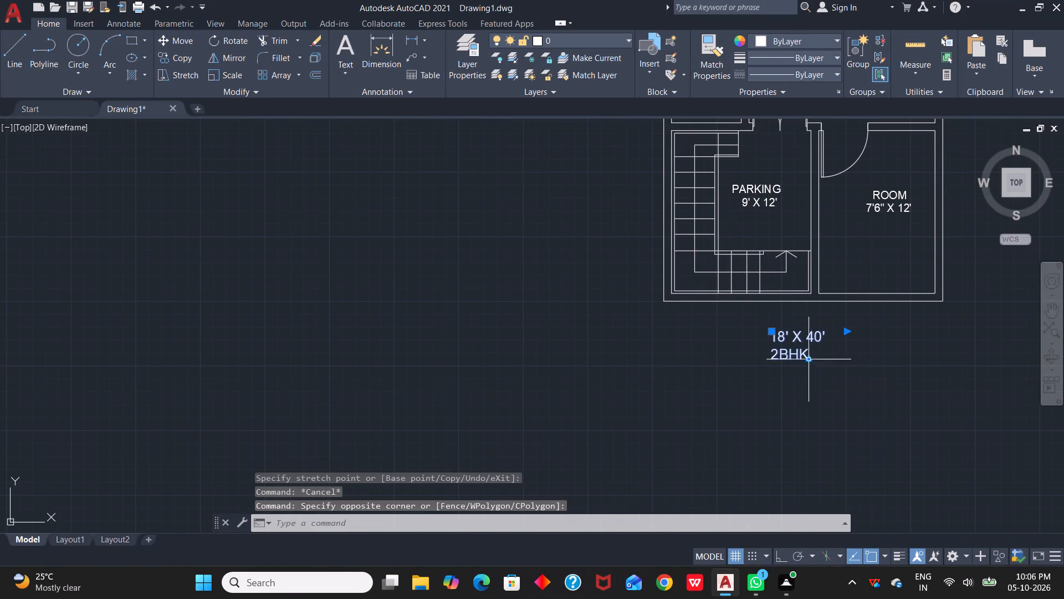
{"action": "left_click_drag", "start_coordinate": [847, 332], "coordinate": [884, 331]}
{"action": "left_click", "coordinate": [884, 331]}
{"action": "key", "text": "Escape"}
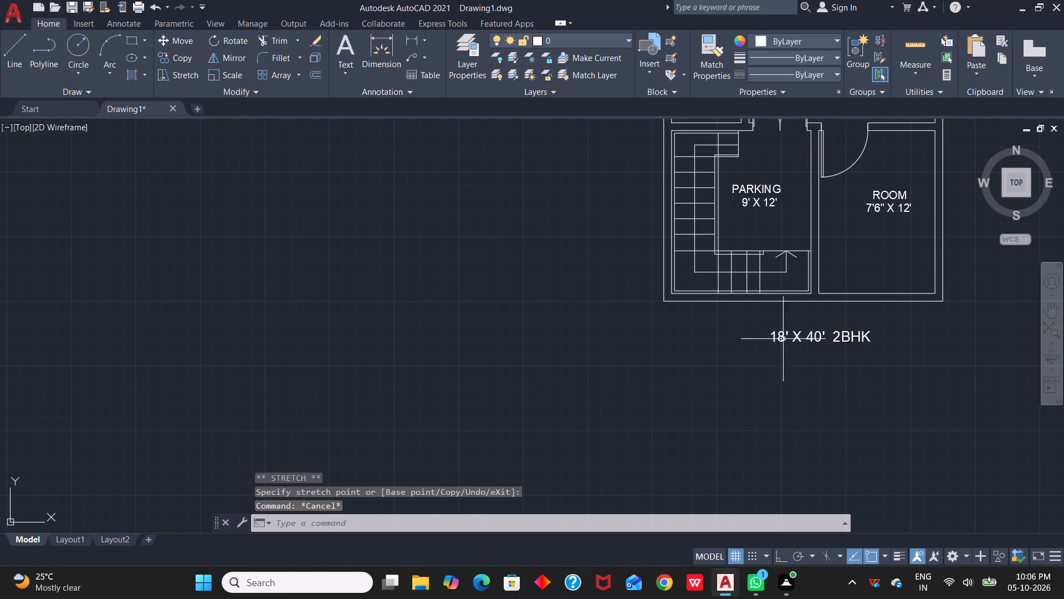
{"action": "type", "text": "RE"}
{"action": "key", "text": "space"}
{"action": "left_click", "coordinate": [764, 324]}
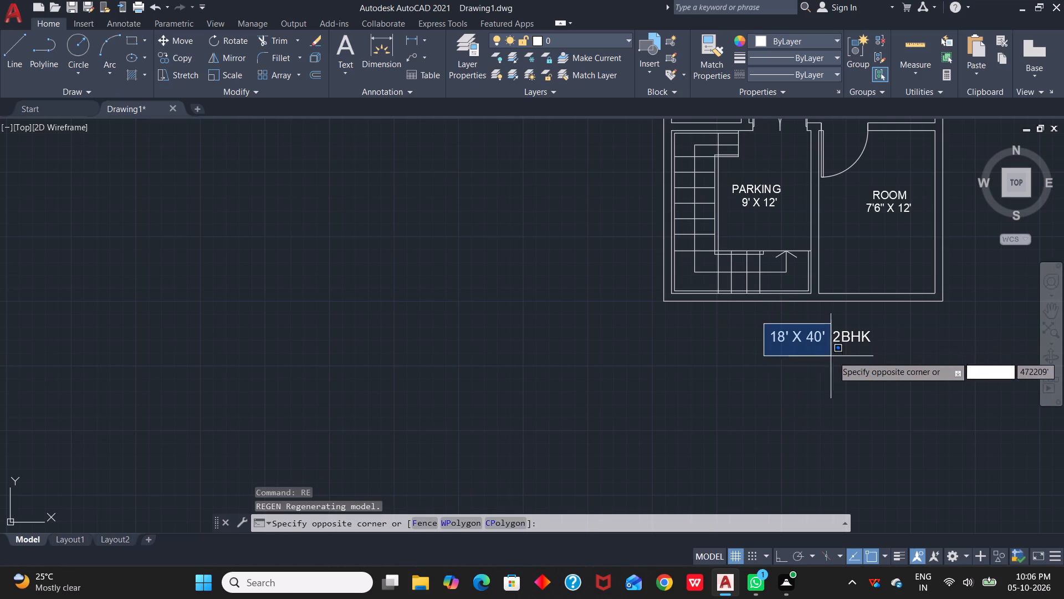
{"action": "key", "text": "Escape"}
Draw a rectangle as a frame closely around the 18' X 40' 2BHK title.
{"action": "key", "text": "r"}
{"action": "key", "text": "e"}
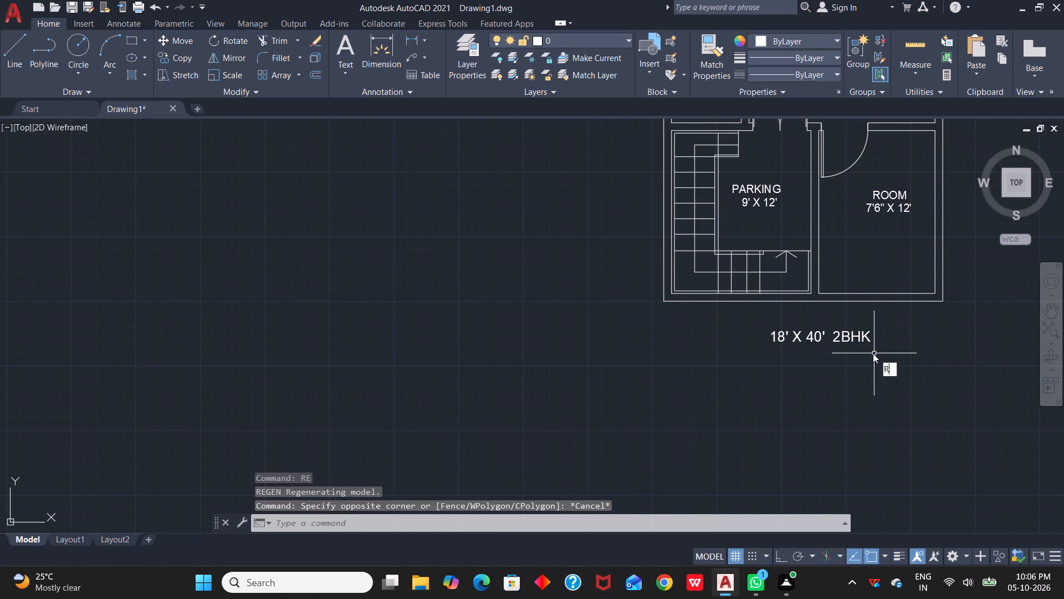
{"action": "key", "text": "c"}
{"action": "key", "text": "space"}
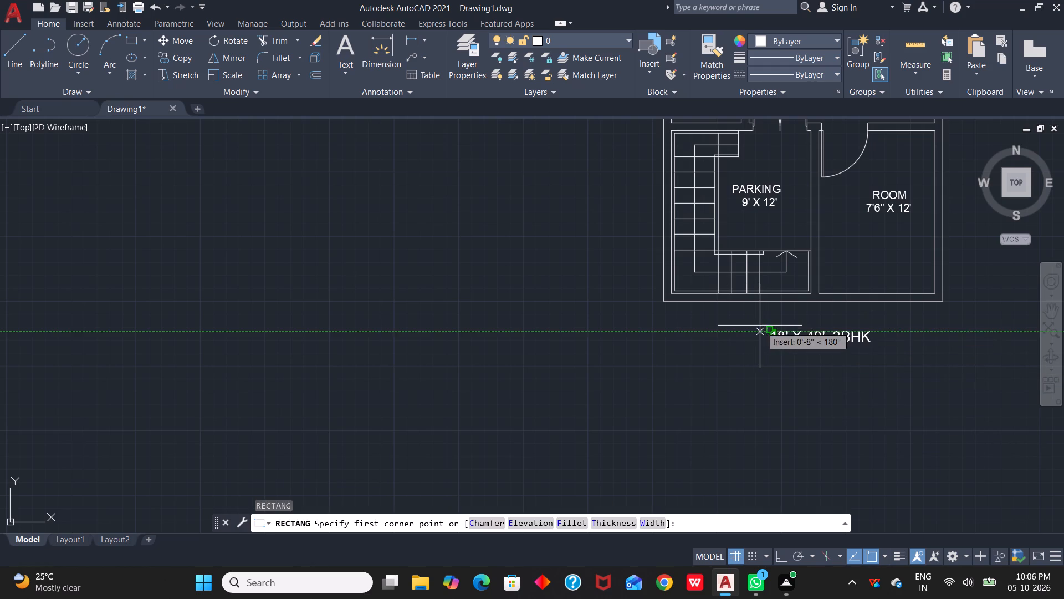
{"action": "left_click", "coordinate": [760, 323]}
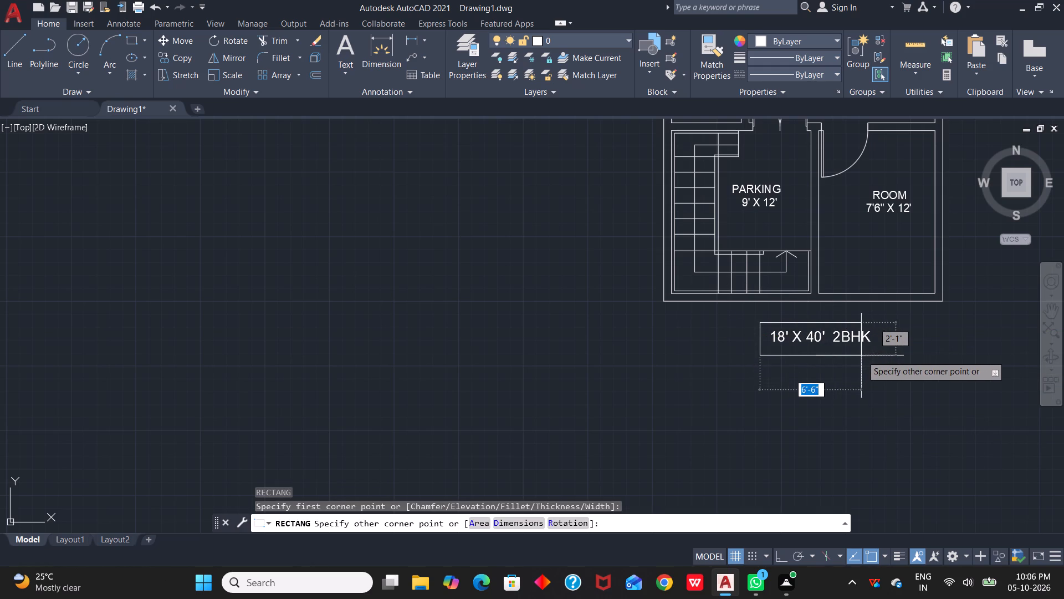
{"action": "left_click", "coordinate": [879, 351]}
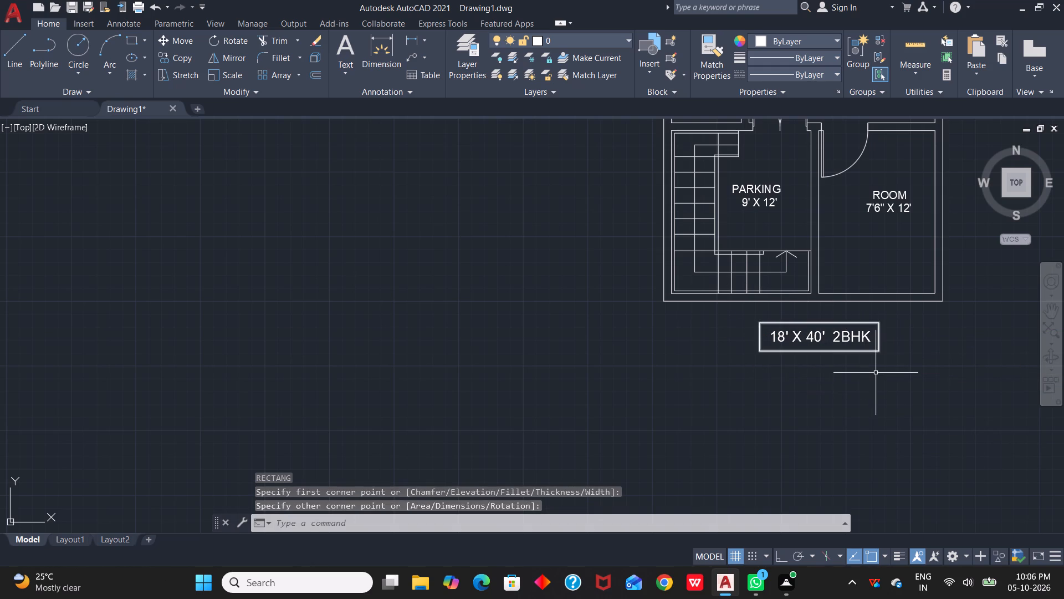
{"action": "key", "text": "Escape"}
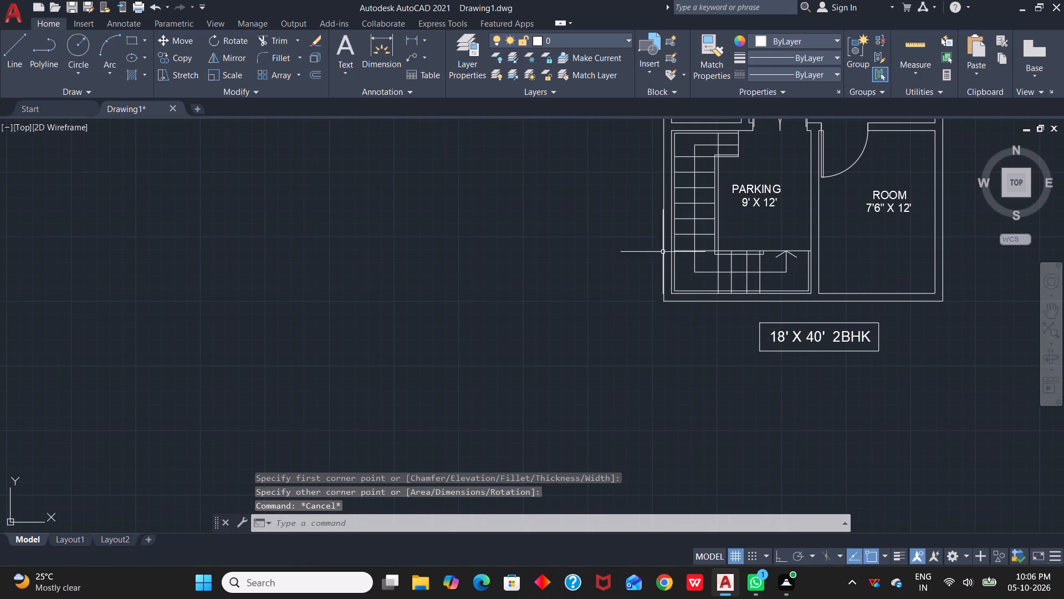
Change the colour of the 18' X 40' 2BHK title text to Magenta.
{"action": "left_click", "coordinate": [780, 339]}
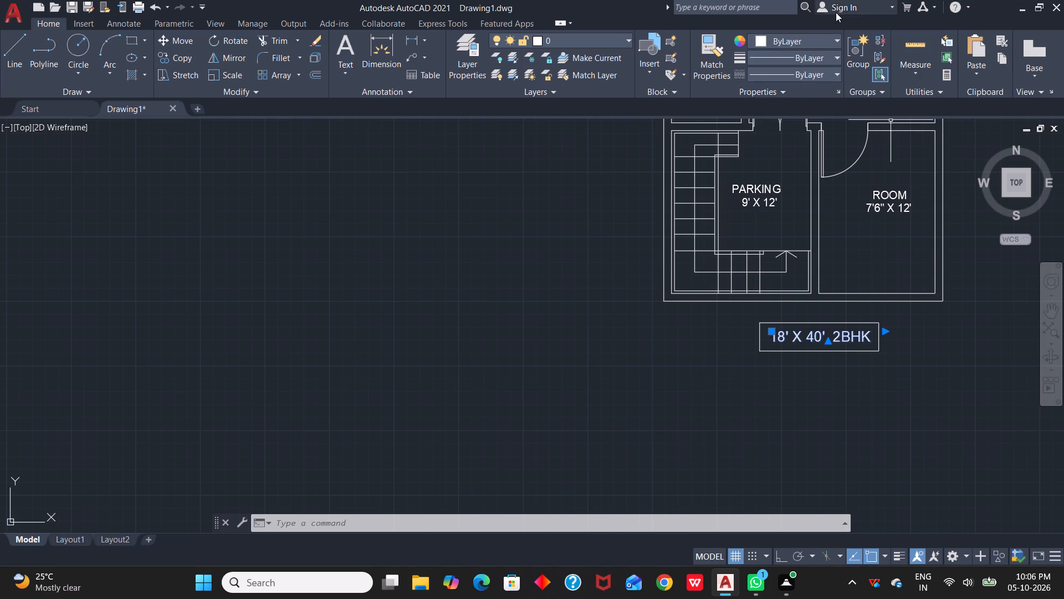
{"action": "left_click", "coordinate": [836, 40]}
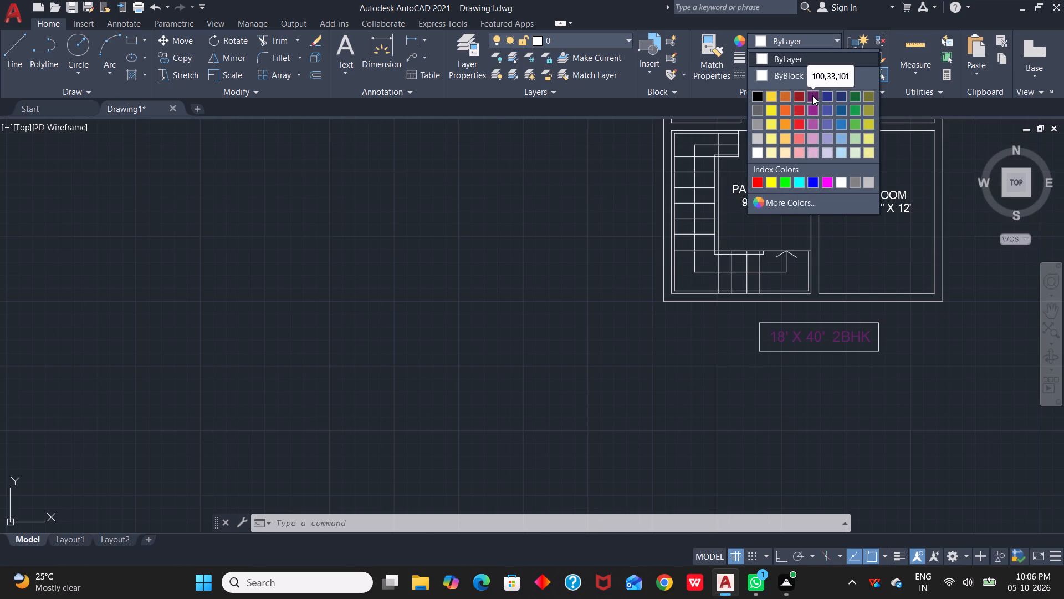
{"action": "left_click", "coordinate": [826, 182]}
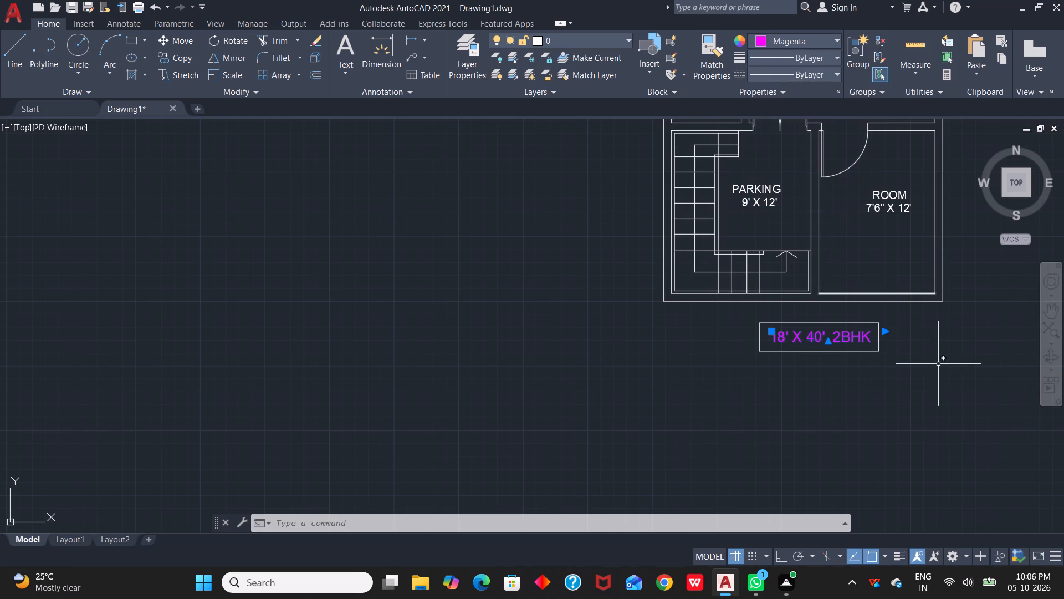
{"action": "key", "text": "Escape"}
Fill the floor plan's walls with a Solid hatch in the dark grey colour 99,100,102.
{"action": "scroll", "coordinate": [907, 331], "scroll_direction": "down", "scroll_amount": 1}
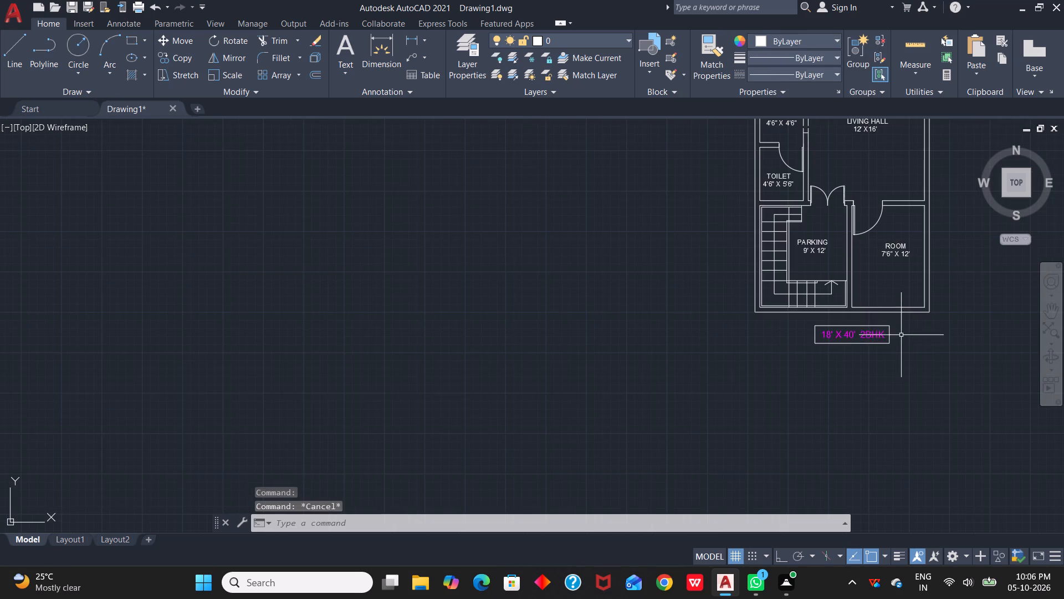
{"action": "middle_click_drag", "start_coordinate": [903, 338], "coordinate": [840, 418]}
{"action": "scroll", "coordinate": [889, 226], "scroll_direction": "down", "scroll_amount": 1}
{"action": "middle_click_drag", "start_coordinate": [889, 226], "coordinate": [909, 316]}
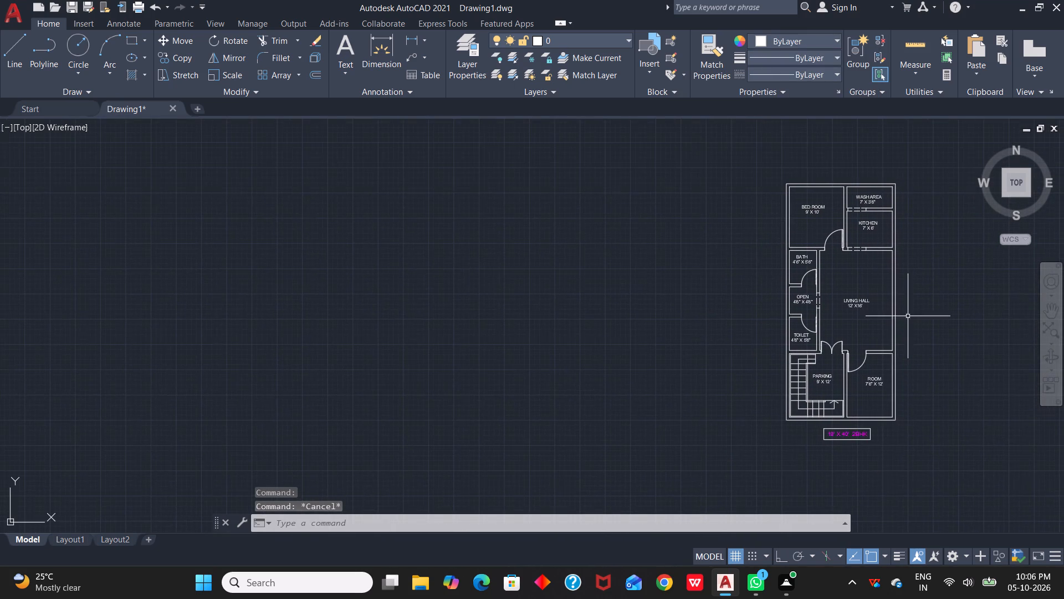
{"action": "scroll", "coordinate": [878, 278], "scroll_direction": "up", "scroll_amount": 1}
{"action": "scroll", "coordinate": [852, 252], "scroll_direction": "down", "scroll_amount": 1}
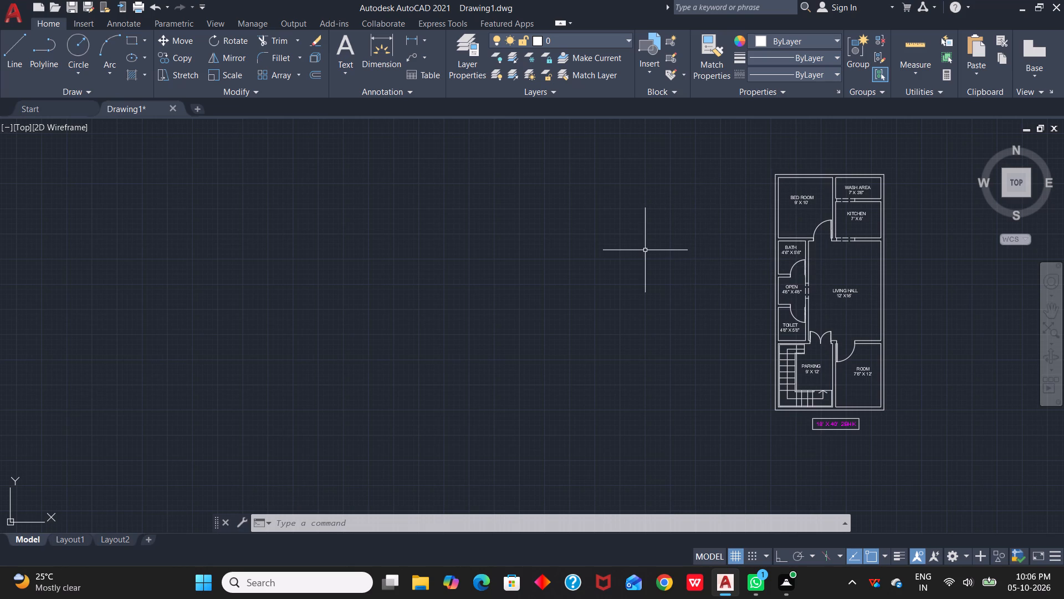
{"action": "type", "text": "H"}
{"action": "key", "text": "space"}
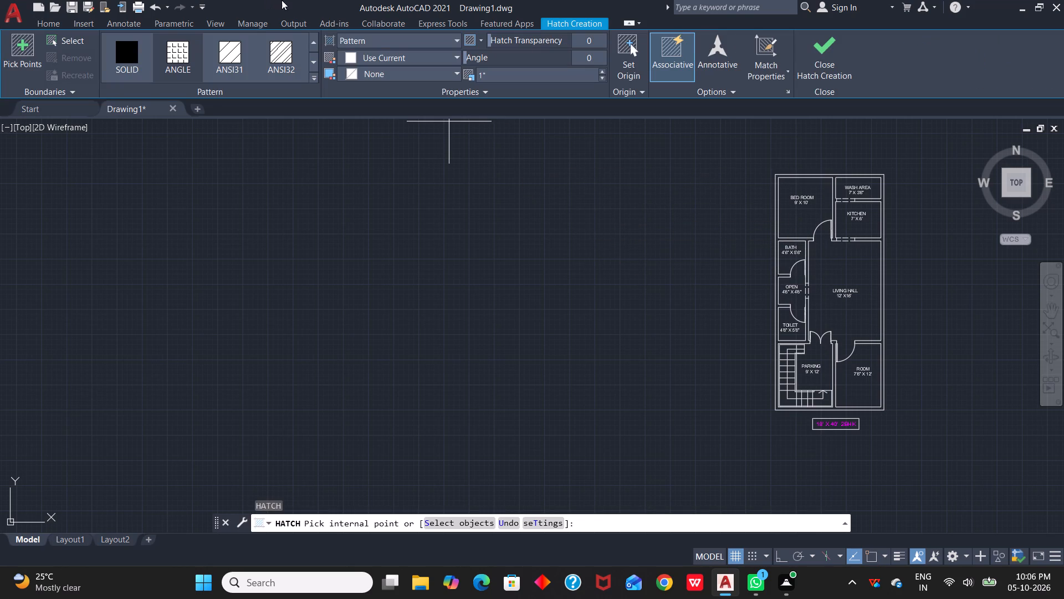
{"action": "left_click", "coordinate": [459, 39]}
{"action": "left_click", "coordinate": [413, 53]}
{"action": "left_click", "coordinate": [457, 57]}
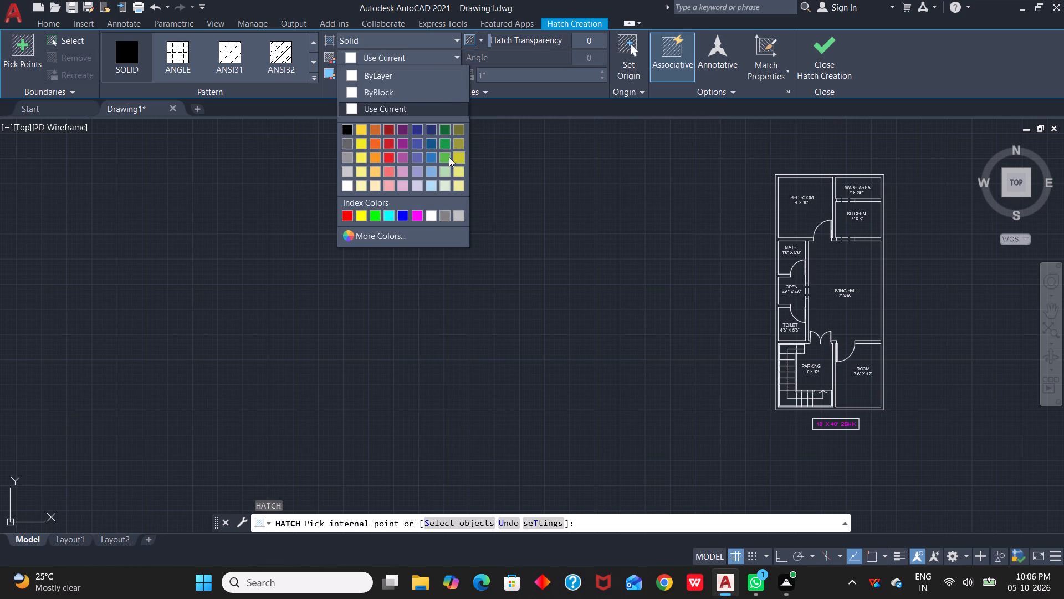
{"action": "left_click", "coordinate": [351, 142]}
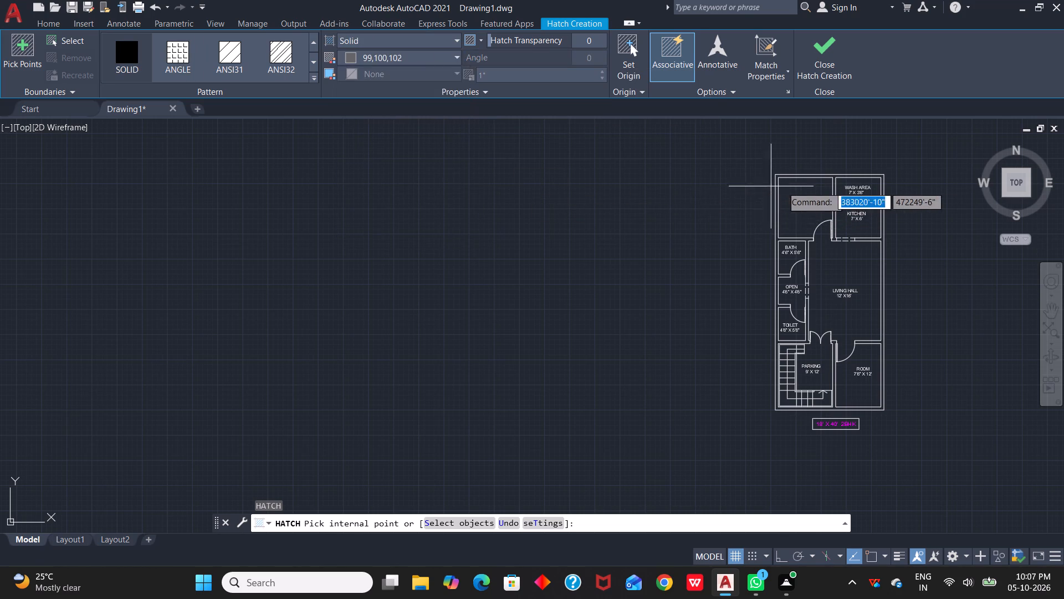
{"action": "scroll", "coordinate": [807, 186], "scroll_direction": "up", "scroll_amount": 2}
{"action": "left_click", "coordinate": [735, 162]}
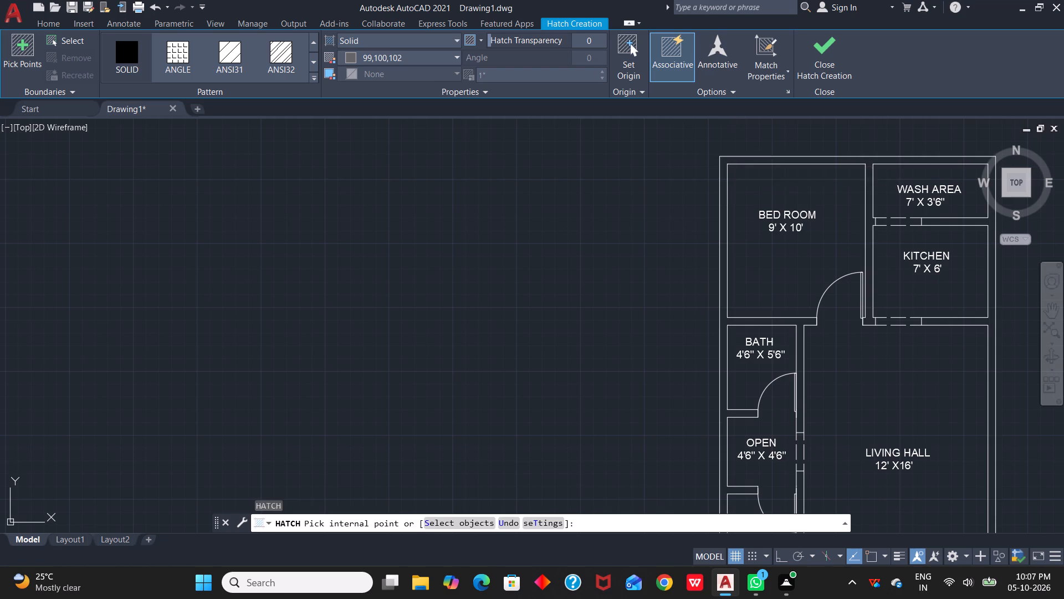
{"action": "scroll", "coordinate": [823, 343], "scroll_direction": "down", "scroll_amount": 2}
{"action": "middle_click_drag", "start_coordinate": [830, 363], "coordinate": [840, 254]}
{"action": "key", "text": "Escape"}
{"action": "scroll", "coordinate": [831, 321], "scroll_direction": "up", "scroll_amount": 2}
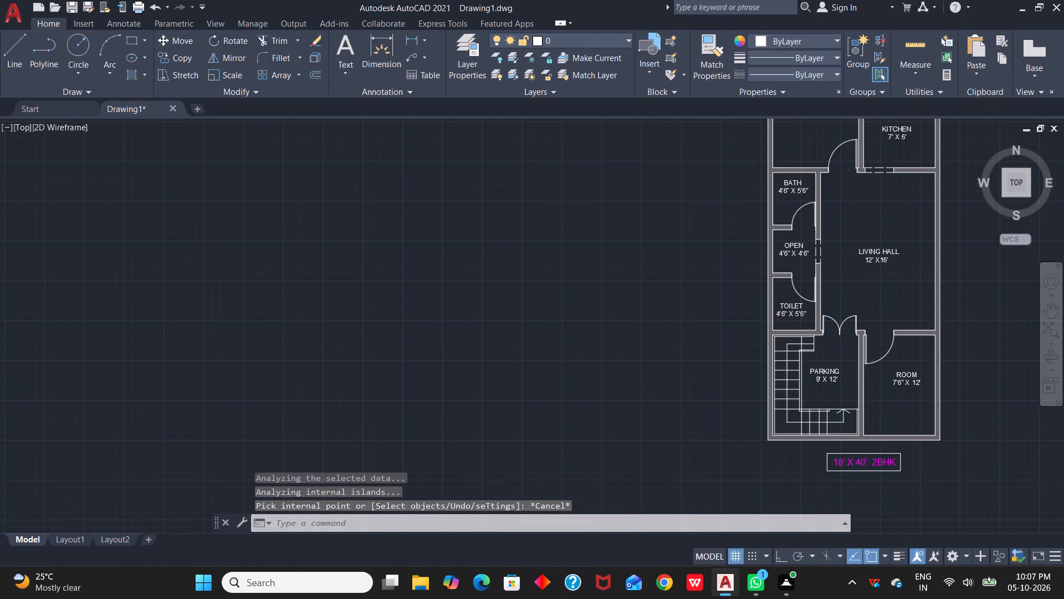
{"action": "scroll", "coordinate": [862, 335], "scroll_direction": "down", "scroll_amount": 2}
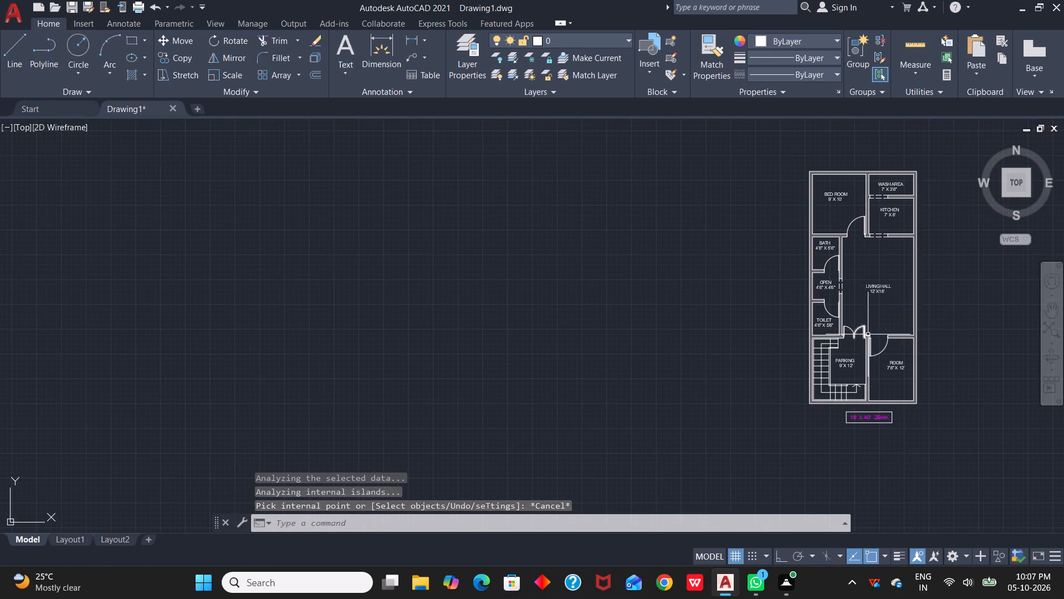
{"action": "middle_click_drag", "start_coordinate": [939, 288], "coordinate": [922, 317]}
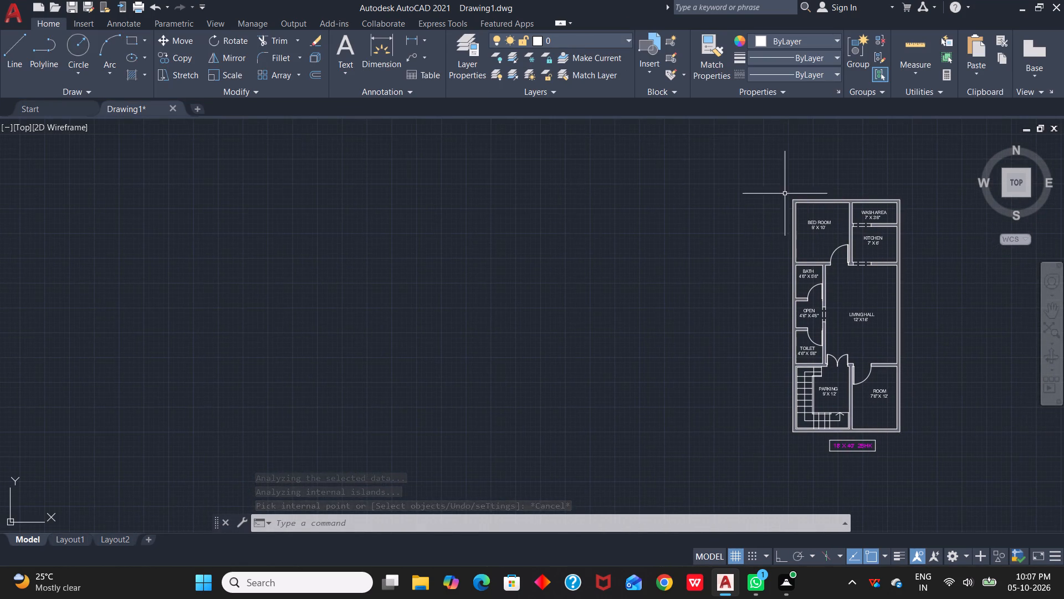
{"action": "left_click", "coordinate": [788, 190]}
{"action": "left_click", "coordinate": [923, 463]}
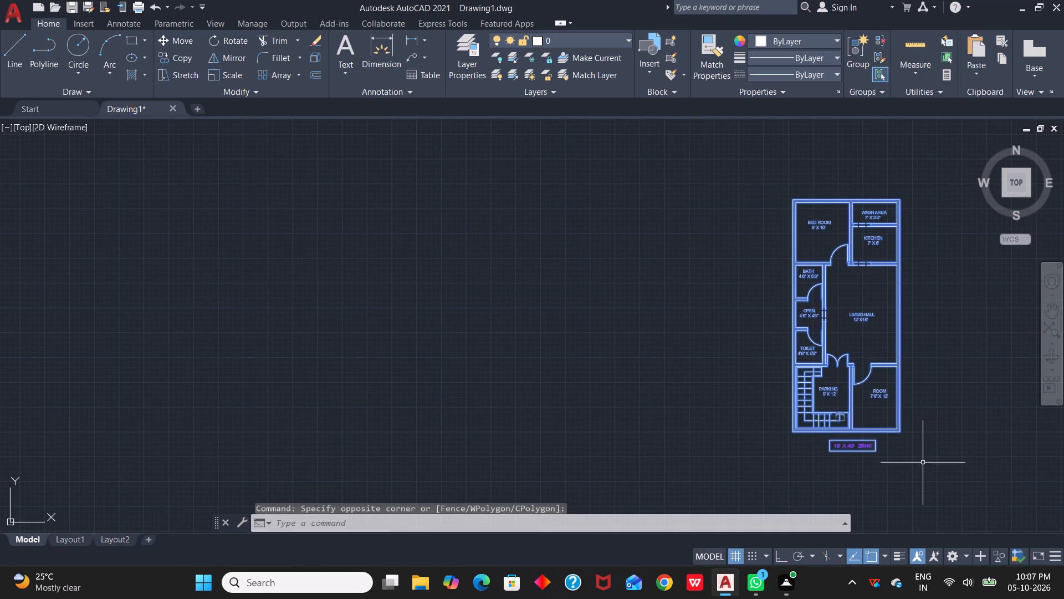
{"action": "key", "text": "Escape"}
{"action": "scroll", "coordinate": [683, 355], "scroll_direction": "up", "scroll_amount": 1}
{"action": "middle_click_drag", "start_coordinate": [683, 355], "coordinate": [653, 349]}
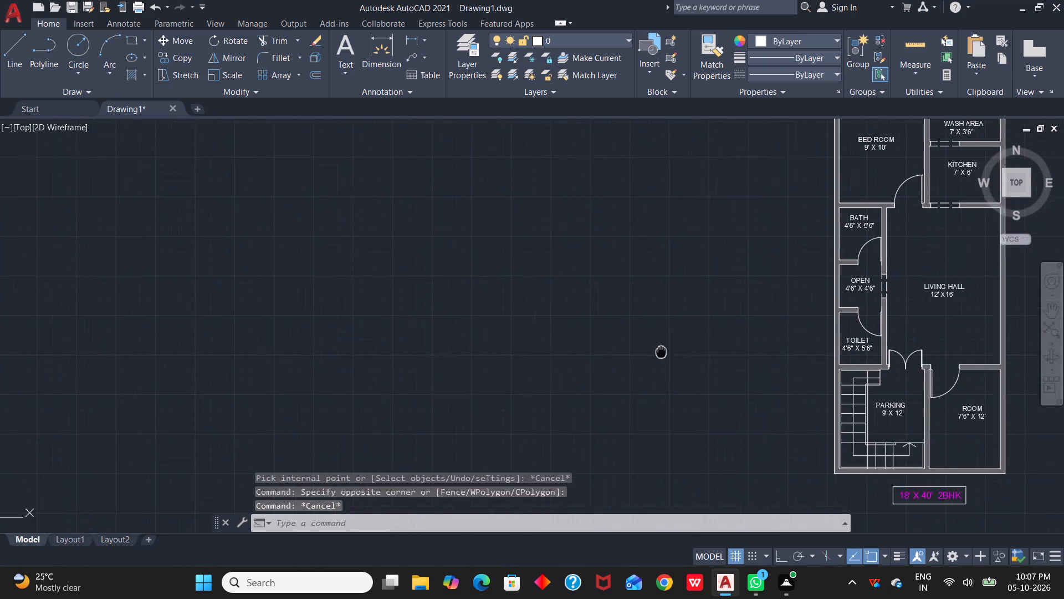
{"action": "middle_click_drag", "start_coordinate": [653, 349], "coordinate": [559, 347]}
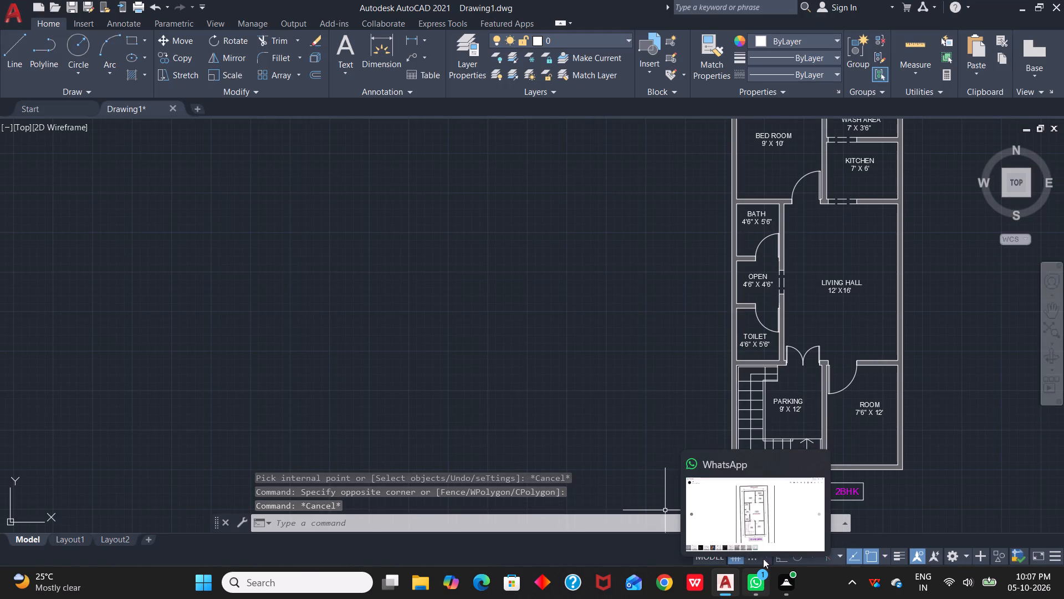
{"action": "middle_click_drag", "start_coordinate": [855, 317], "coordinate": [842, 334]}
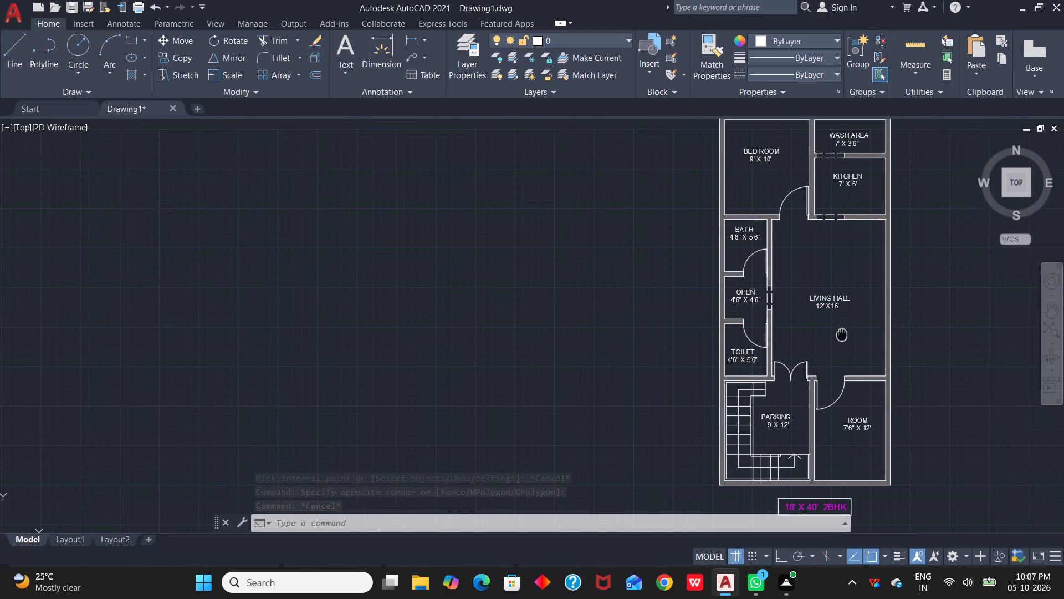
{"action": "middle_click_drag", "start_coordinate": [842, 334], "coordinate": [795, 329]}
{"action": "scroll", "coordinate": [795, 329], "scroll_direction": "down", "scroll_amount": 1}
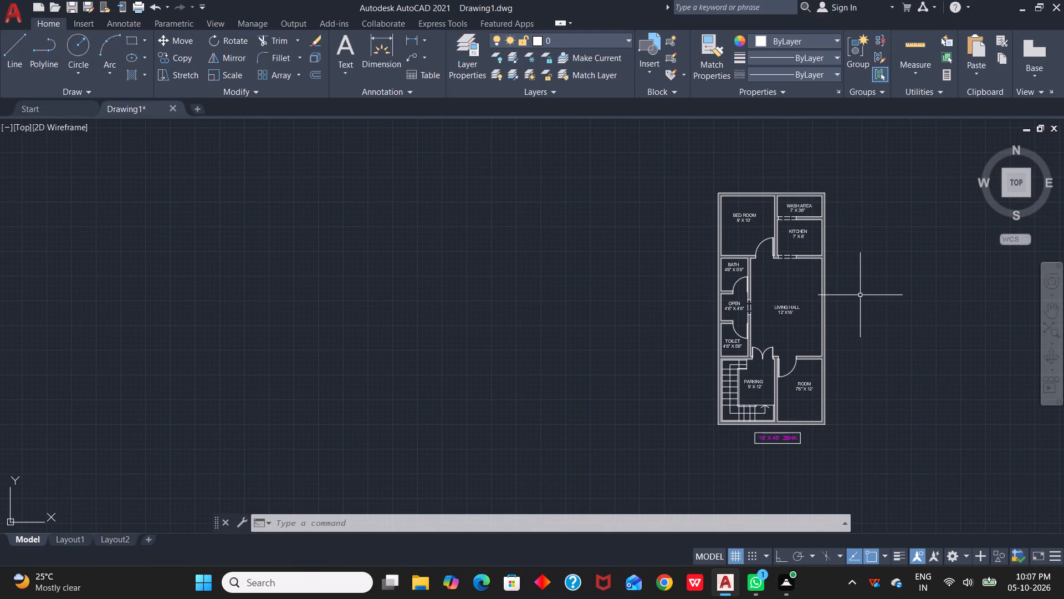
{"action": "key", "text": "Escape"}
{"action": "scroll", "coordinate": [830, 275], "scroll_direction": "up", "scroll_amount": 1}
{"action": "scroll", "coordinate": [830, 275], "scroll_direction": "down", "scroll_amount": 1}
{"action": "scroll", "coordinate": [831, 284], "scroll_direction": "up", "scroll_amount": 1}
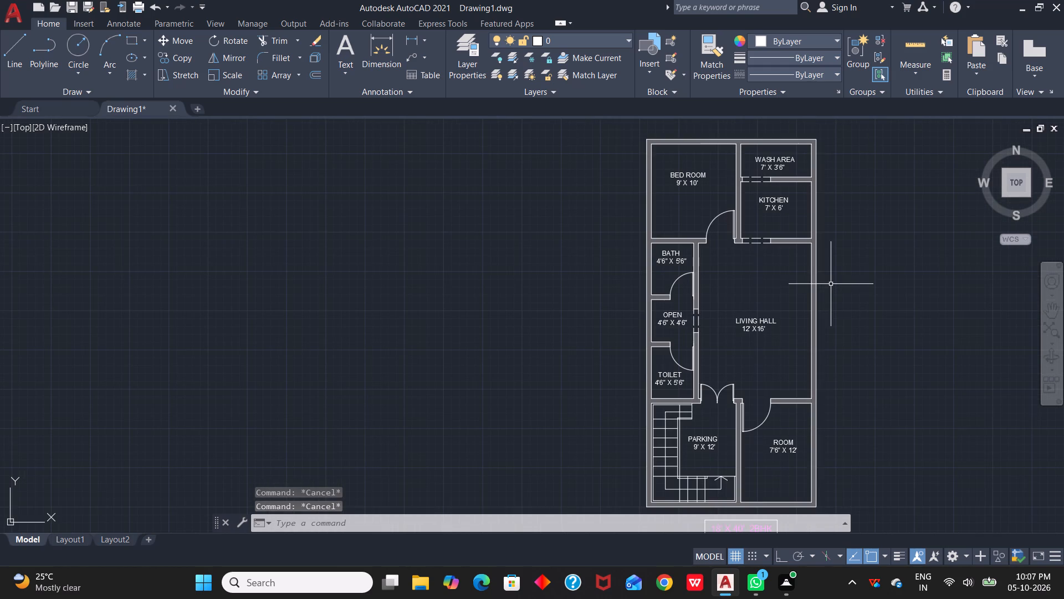
Create three new layers in the Layer Properties Manager.
{"action": "left_click", "coordinate": [465, 40]}
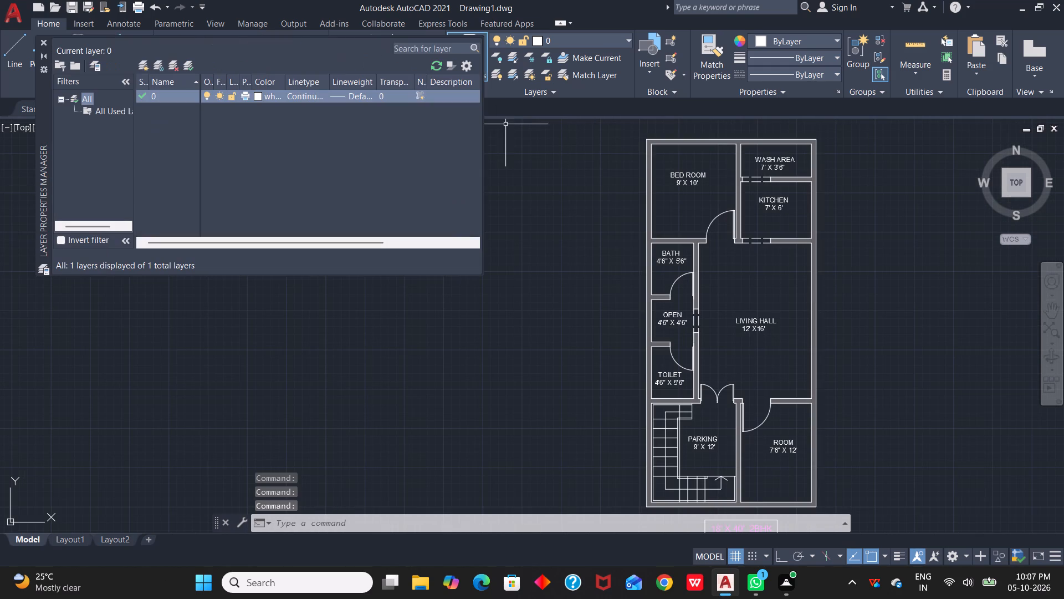
{"action": "left_click", "coordinate": [140, 60]}
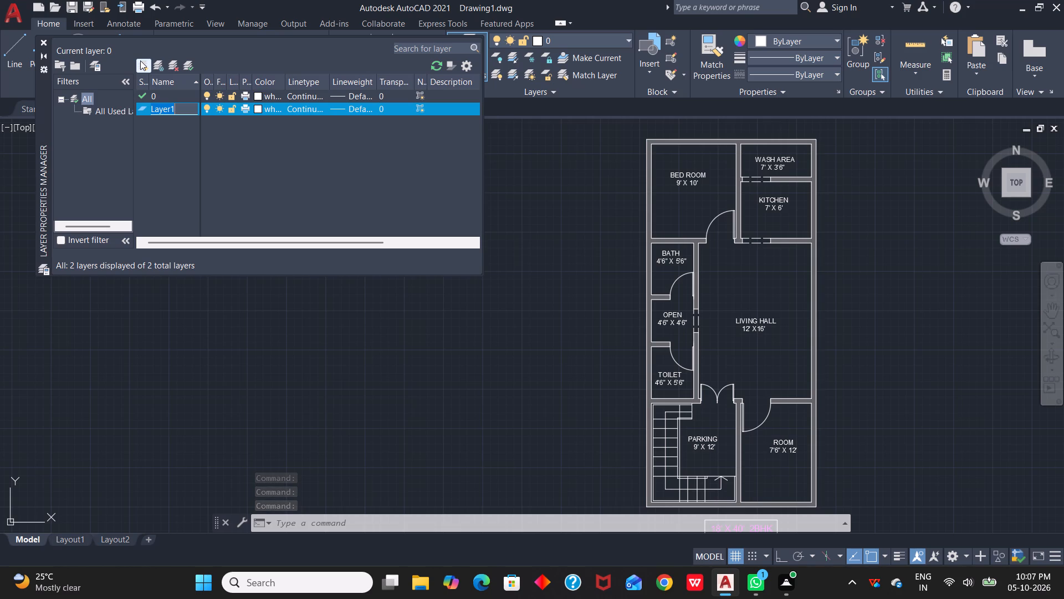
{"action": "left_click", "coordinate": [140, 60]}
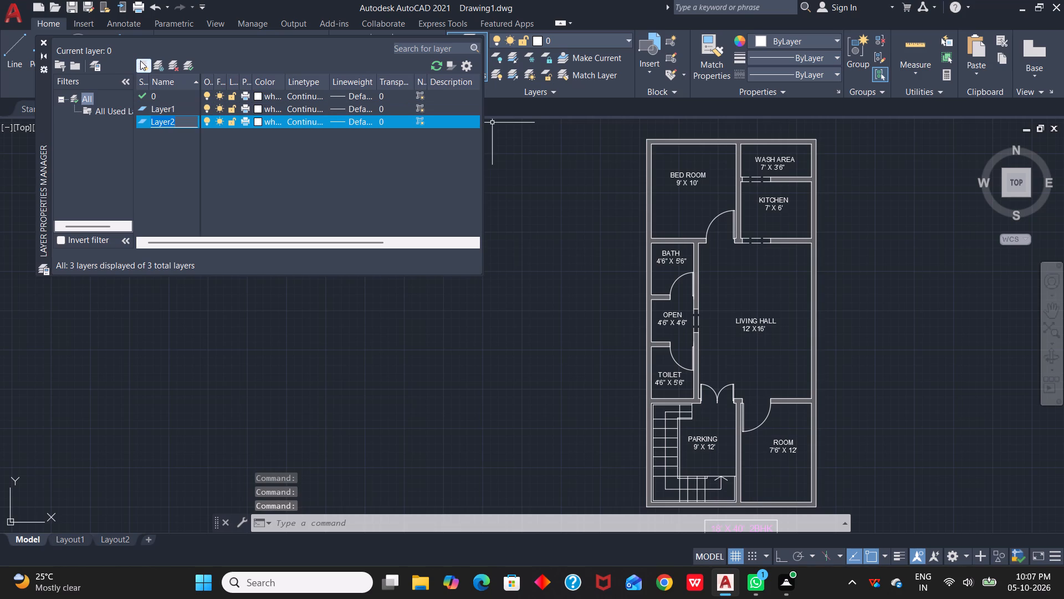
{"action": "left_click", "coordinate": [140, 60]}
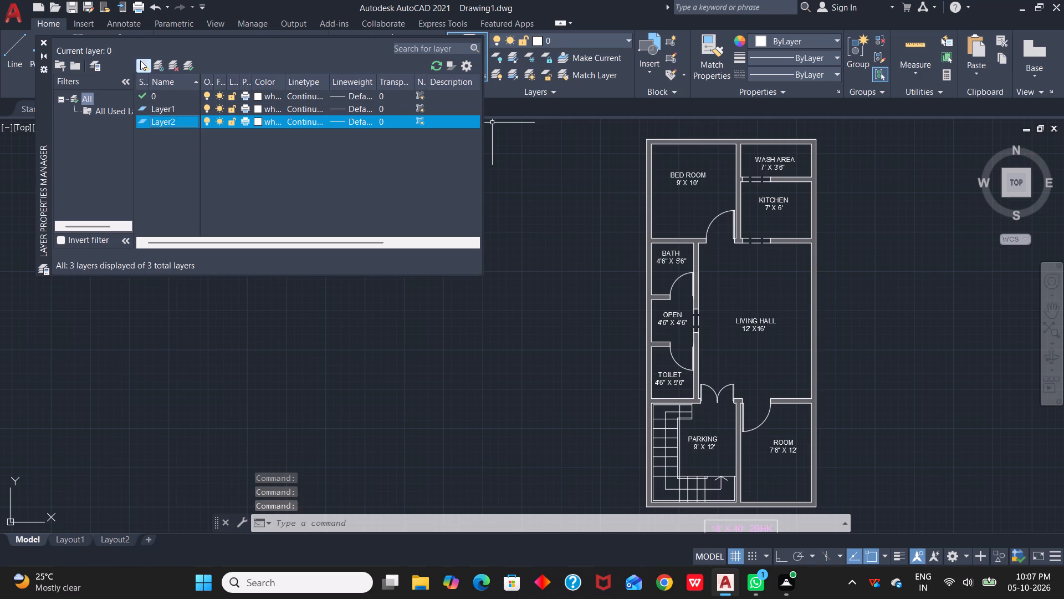
Rename the first new layer, Layer1, as DOOR.
{"action": "left_click", "coordinate": [165, 108]}
{"action": "right_click", "coordinate": [166, 108]}
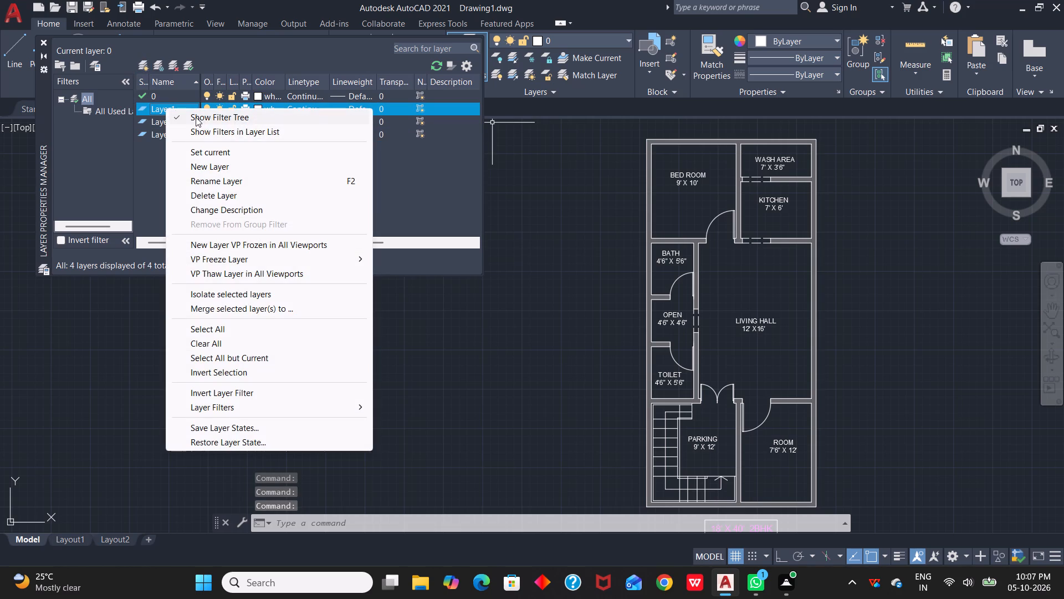
{"action": "left_click", "coordinate": [222, 180]}
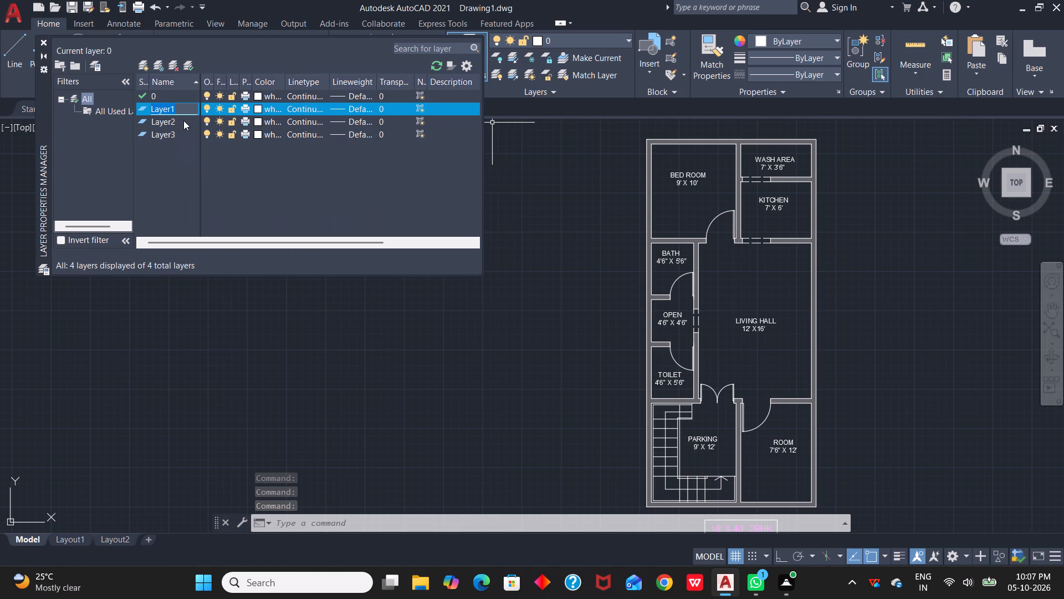
{"action": "key", "text": "BackSpace"}
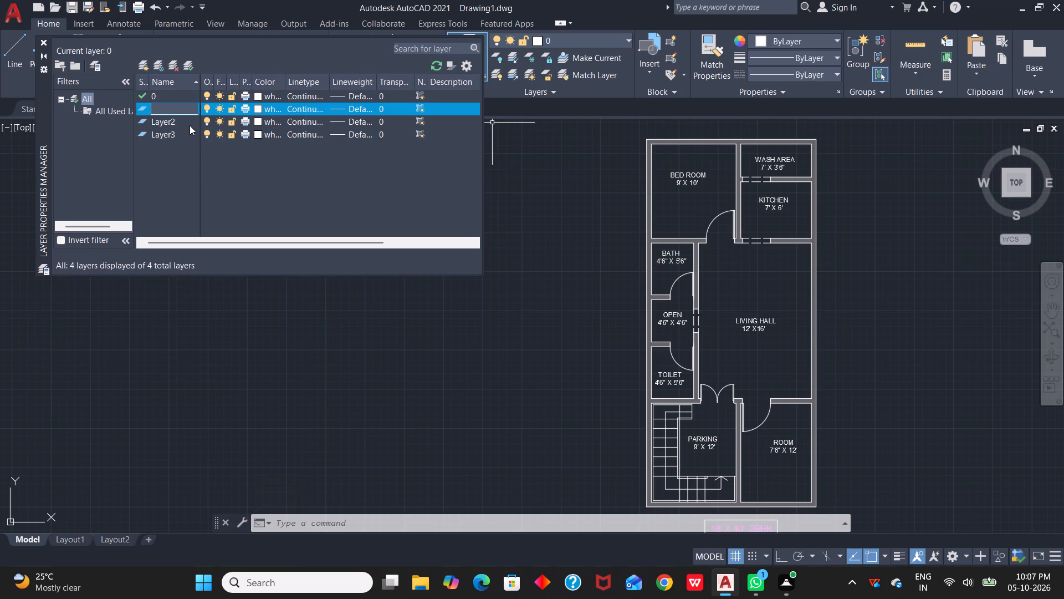
{"action": "type", "text": "DOO"}
{"action": "key", "text": "r"}
{"action": "key", "text": "Return"}
Rename the second new layer, Layer2, as STAIR.
{"action": "left_click", "coordinate": [175, 122]}
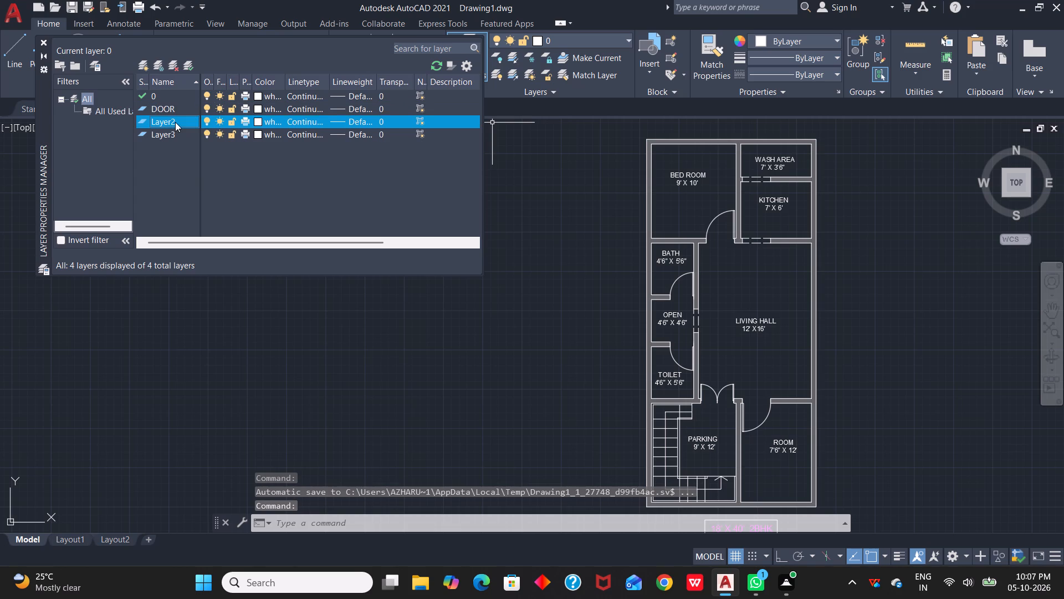
{"action": "right_click", "coordinate": [175, 122]}
{"action": "left_click", "coordinate": [226, 199]}
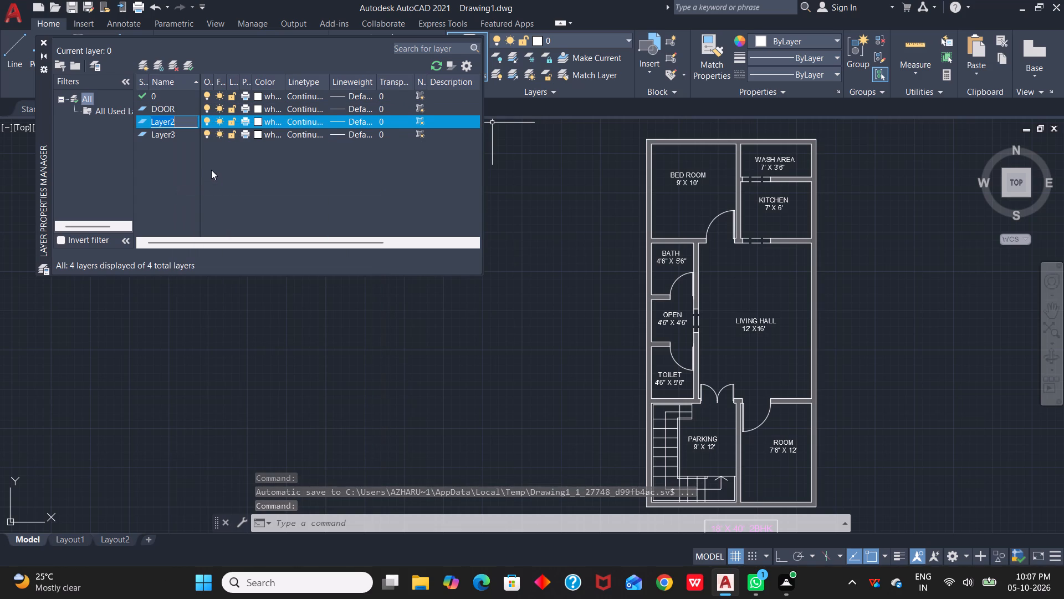
{"action": "key", "text": "BackSpace"}
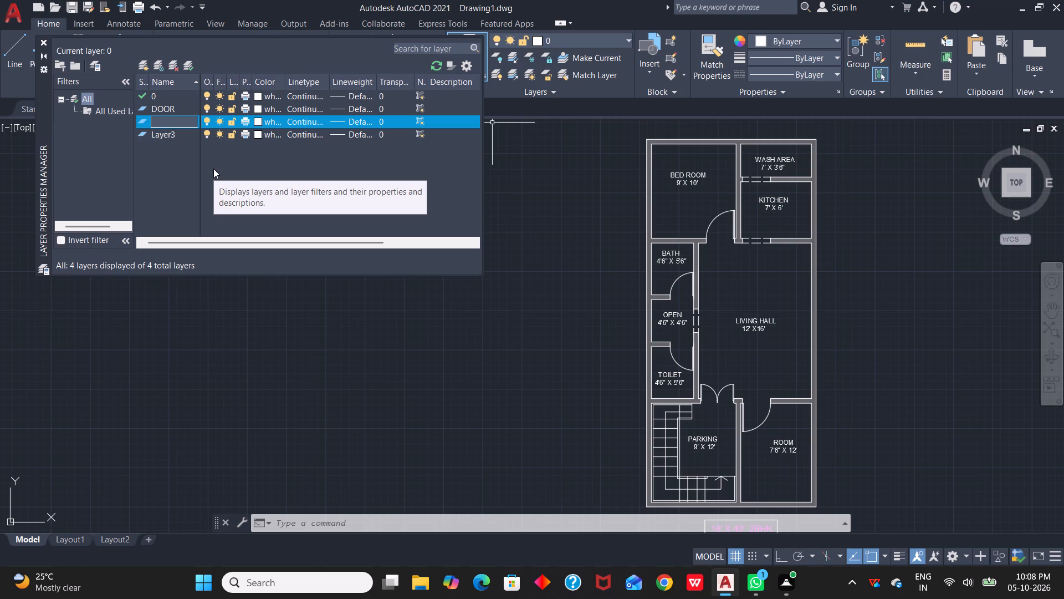
{"action": "type", "text": "STAIR"}
{"action": "left_click", "coordinate": [178, 152]}
Rename the third new layer, Layer3, as ANNOTATION.
{"action": "left_click", "coordinate": [180, 130]}
{"action": "right_click", "coordinate": [180, 130]}
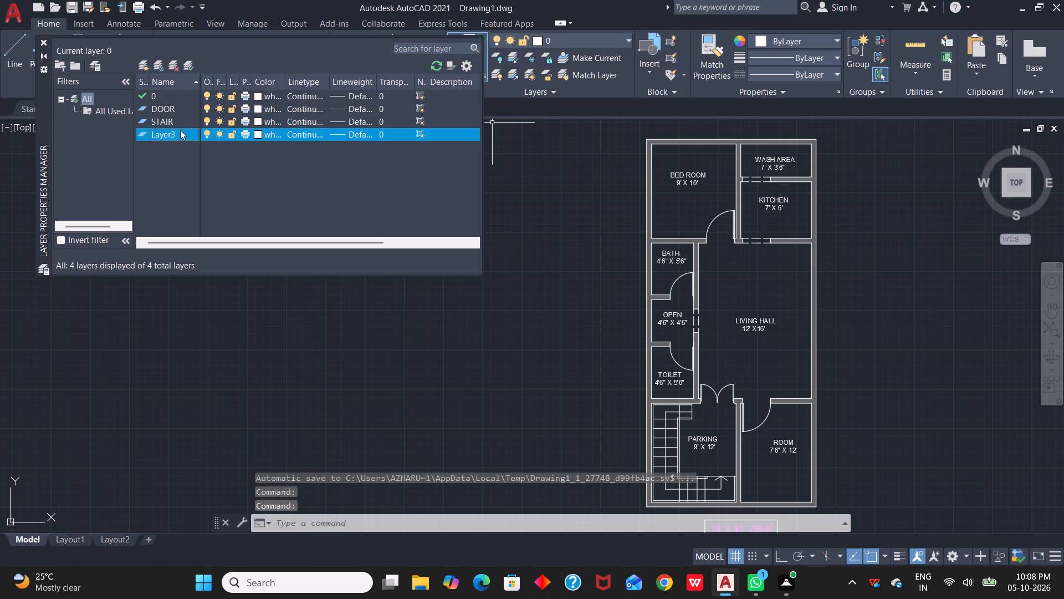
{"action": "left_click", "coordinate": [238, 206]}
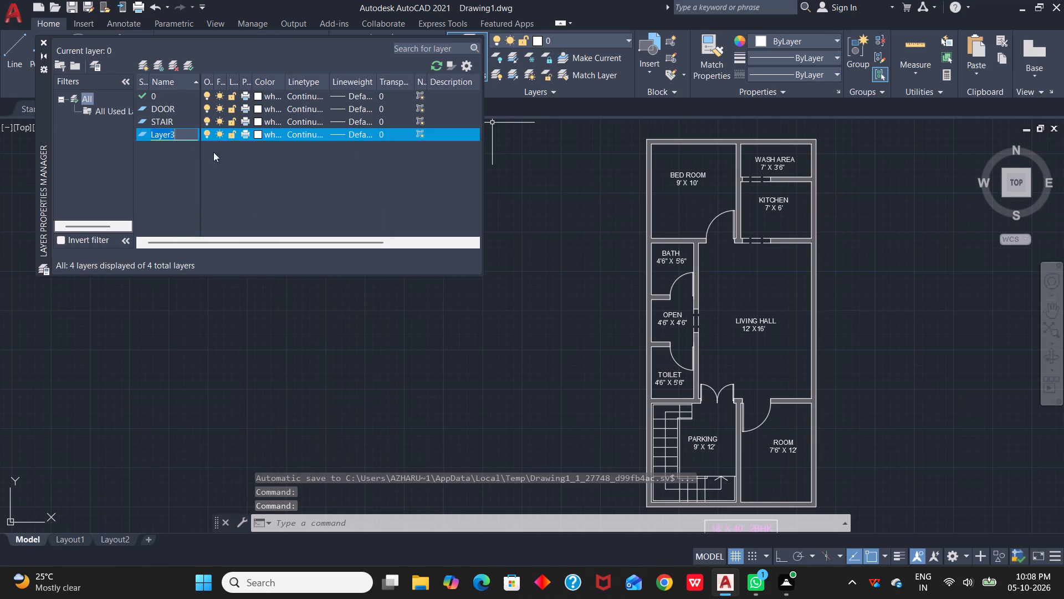
{"action": "key", "text": "BackSpace"}
{"action": "key", "text": "BackSpace"}
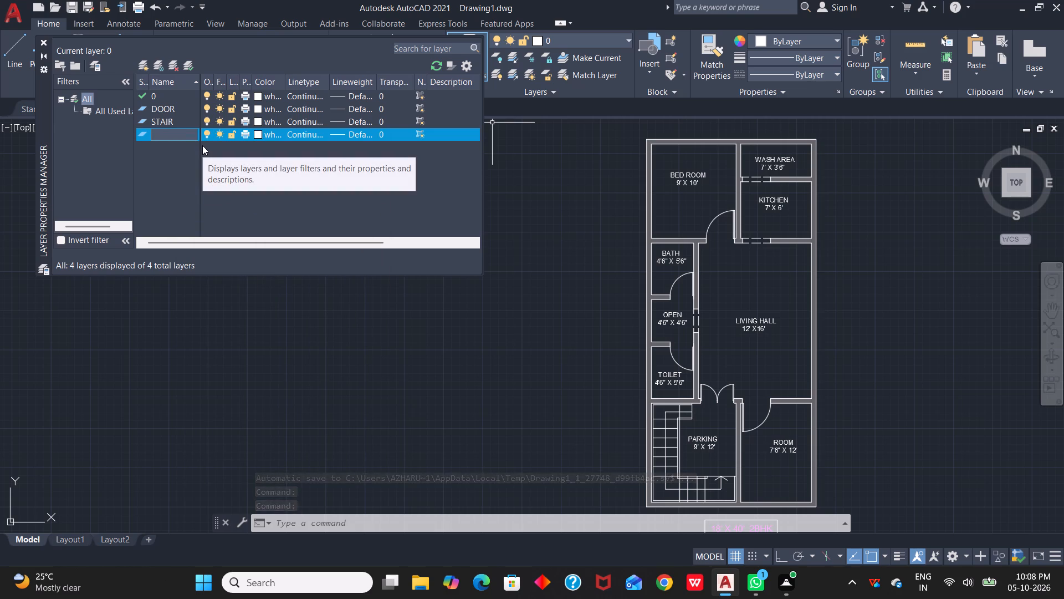
{"action": "type", "text": "ANNOTATION"}
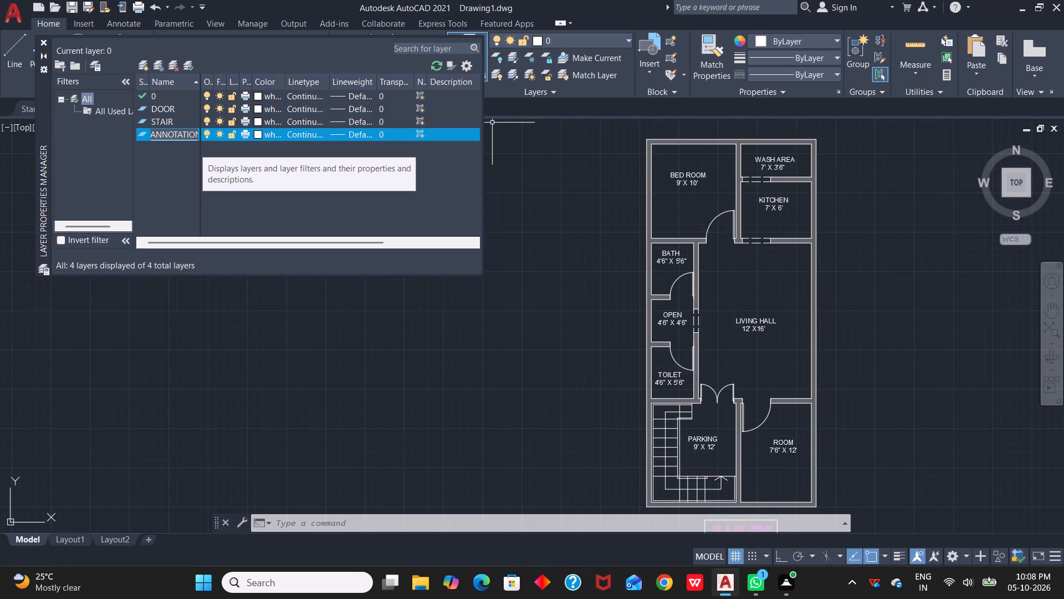
{"action": "key", "text": "Return"}
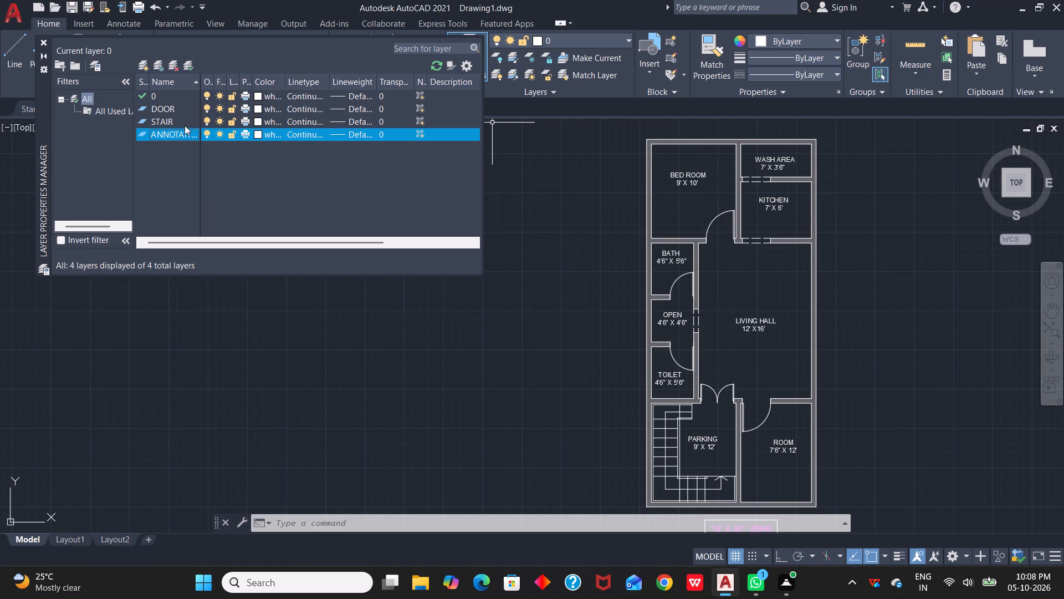
Set the layer colours to index 240 for DOOR, 90 for STAIR and 170 for ANNOTATION, and close the layer manager.
{"action": "left_click", "coordinate": [258, 108]}
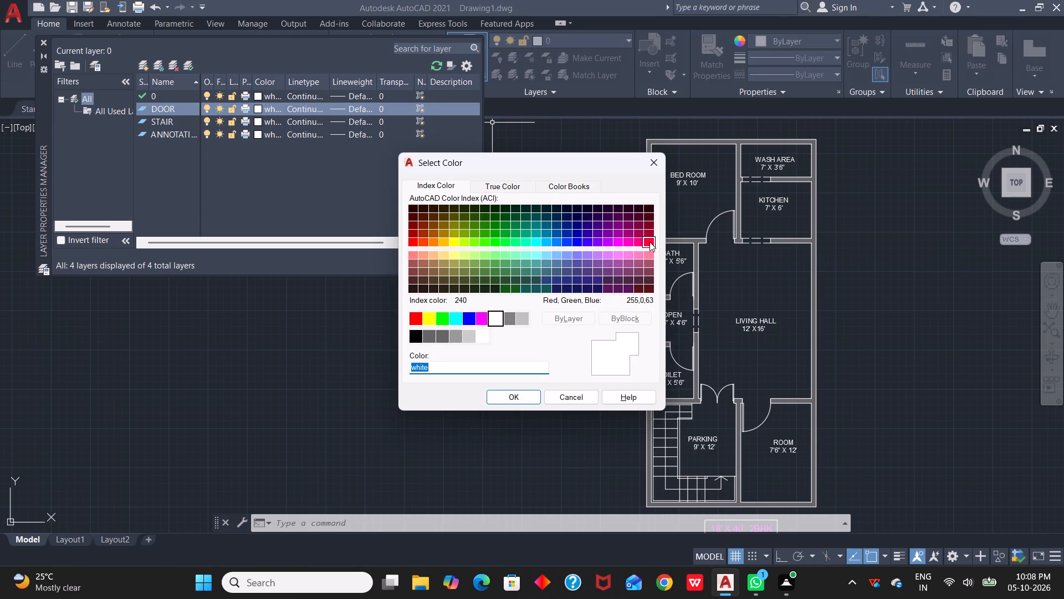
{"action": "left_click", "coordinate": [649, 242]}
{"action": "left_click", "coordinate": [517, 399]}
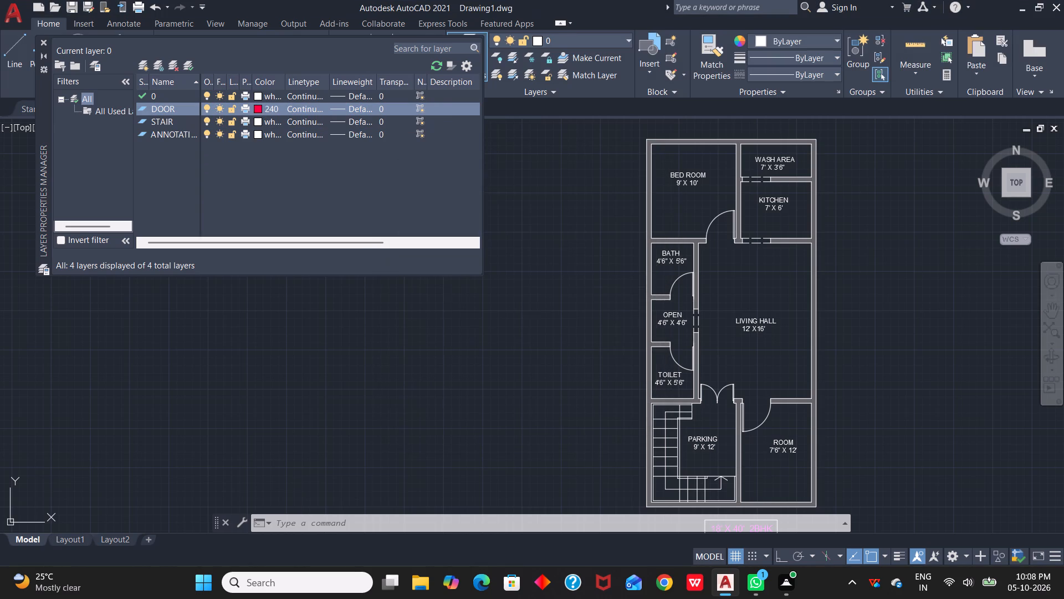
{"action": "left_click", "coordinate": [260, 120]}
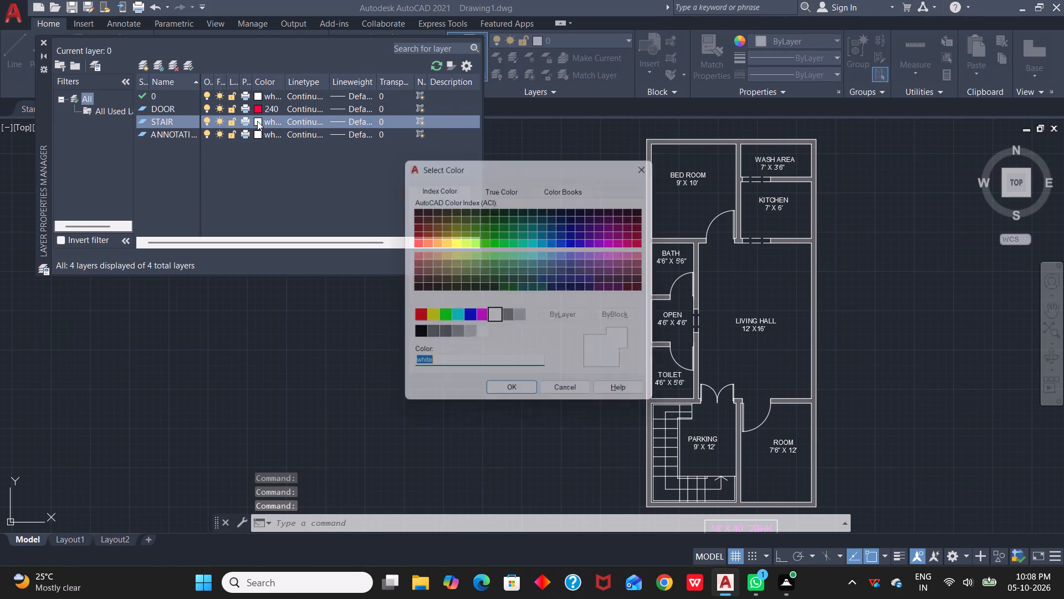
{"action": "left_click", "coordinate": [494, 242]}
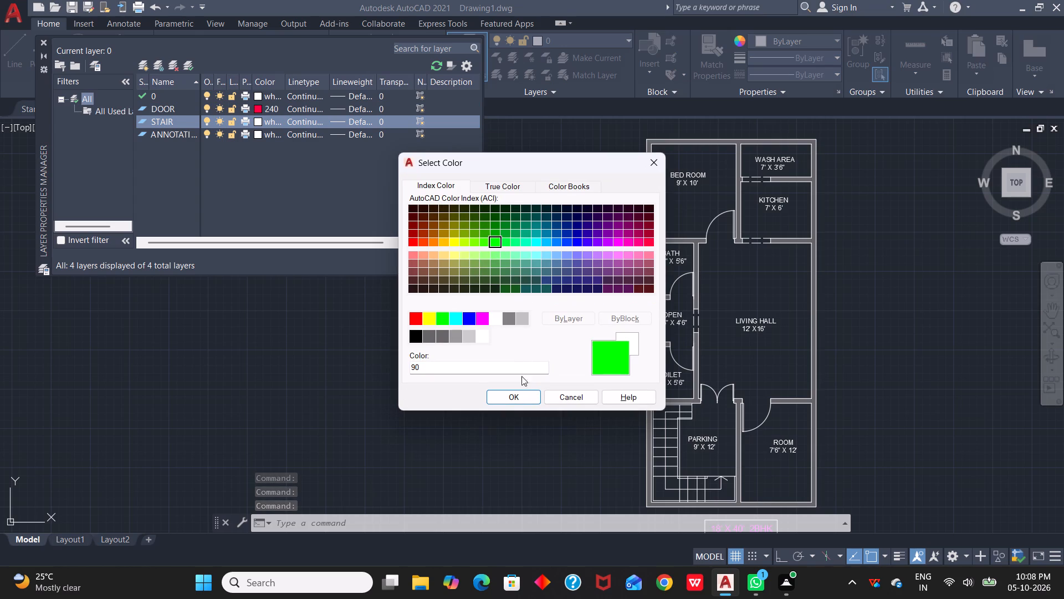
{"action": "left_click", "coordinate": [526, 398]}
{"action": "left_click", "coordinate": [258, 133]}
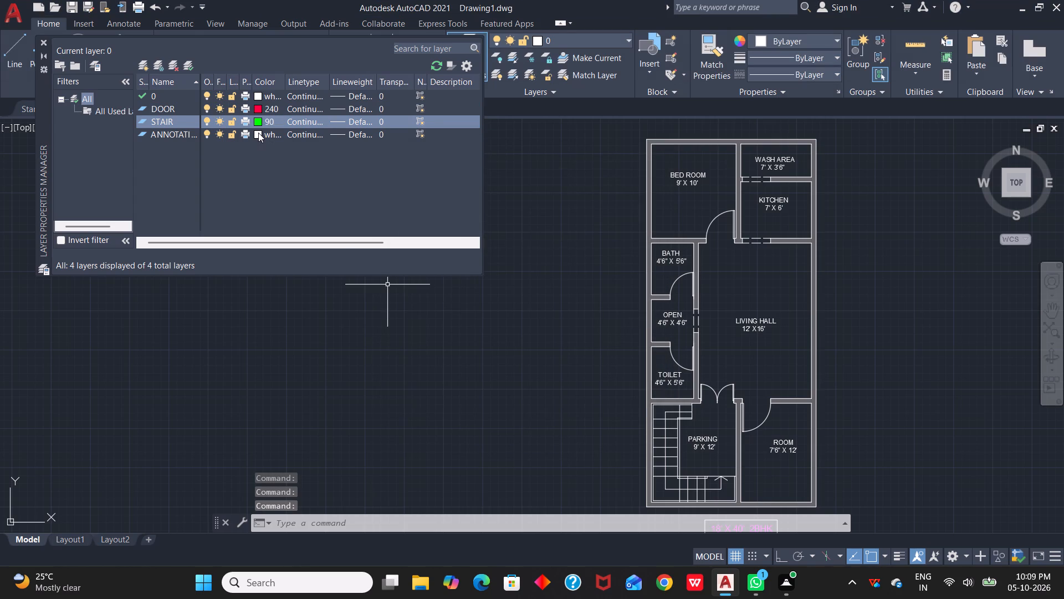
{"action": "left_click", "coordinate": [577, 241]}
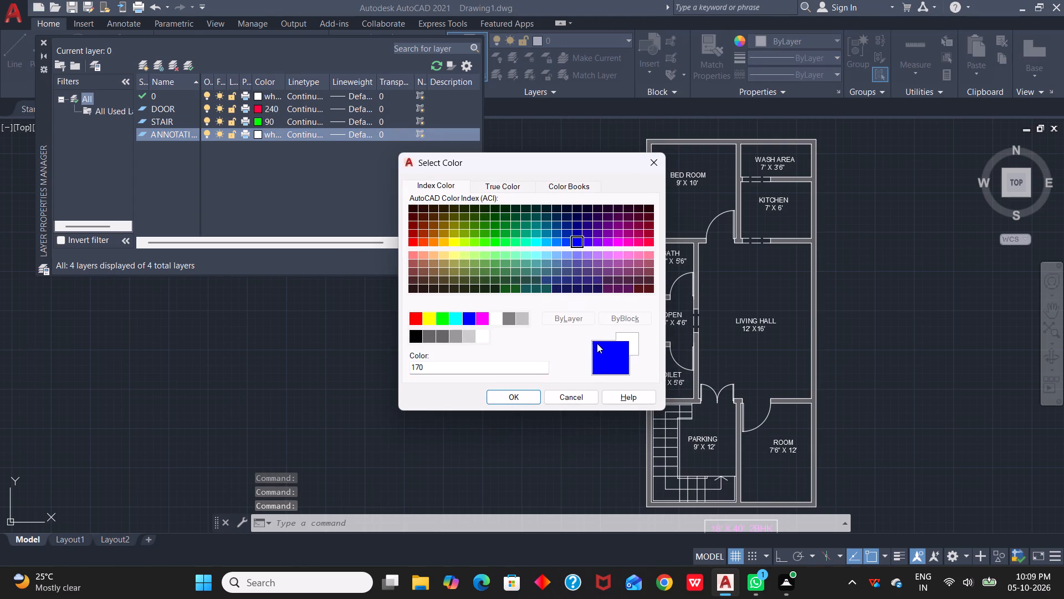
{"action": "left_click", "coordinate": [525, 397]}
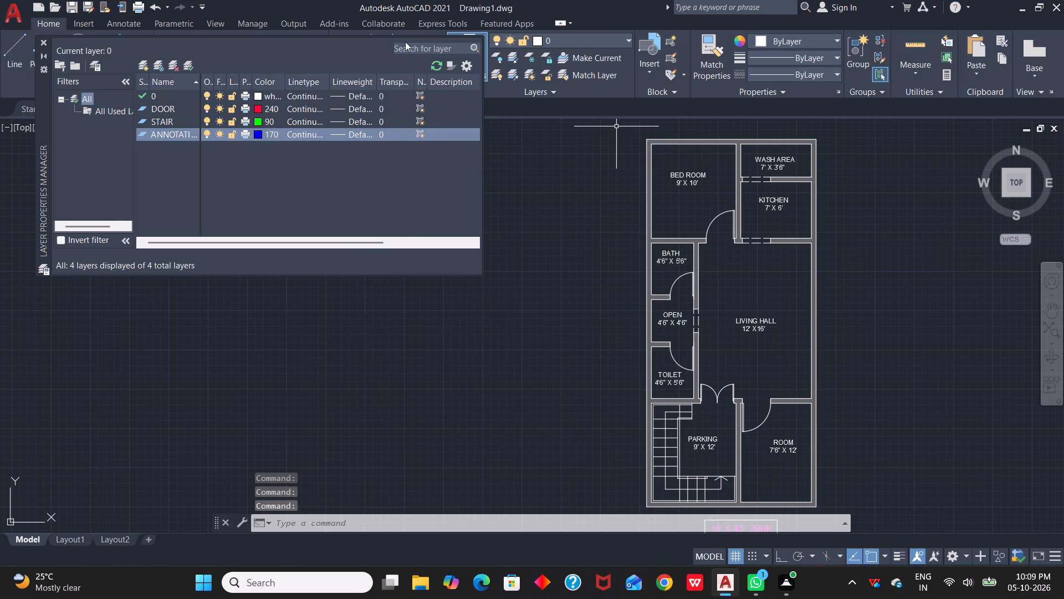
{"action": "left_click", "coordinate": [43, 43]}
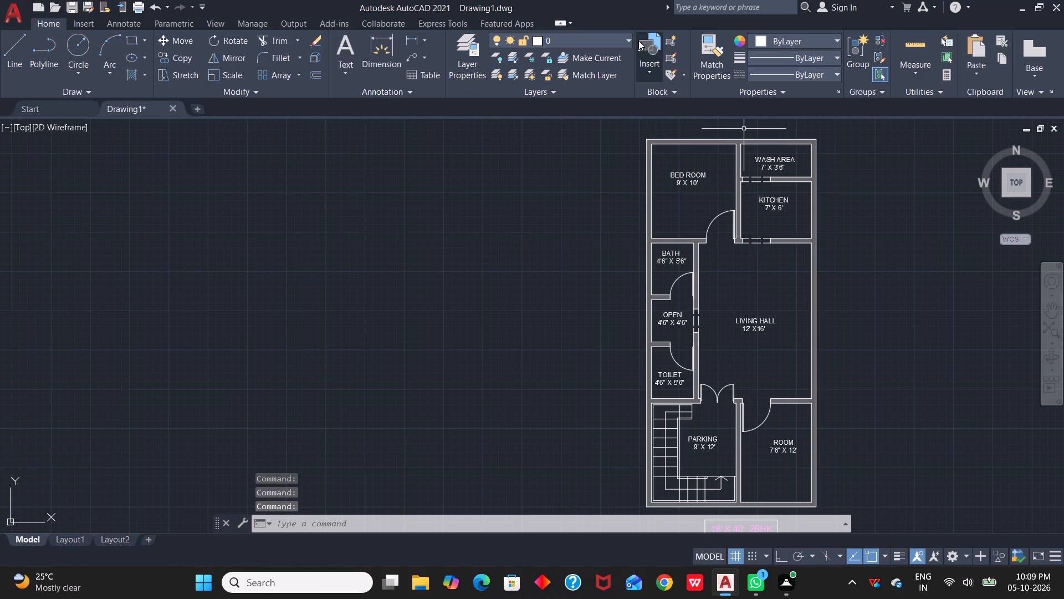
Assign all nine room labels, from BED ROOM and WASH AREA down to PARKING and ROOM, to the ANNOTATION layer.
{"action": "left_click", "coordinate": [683, 175]}
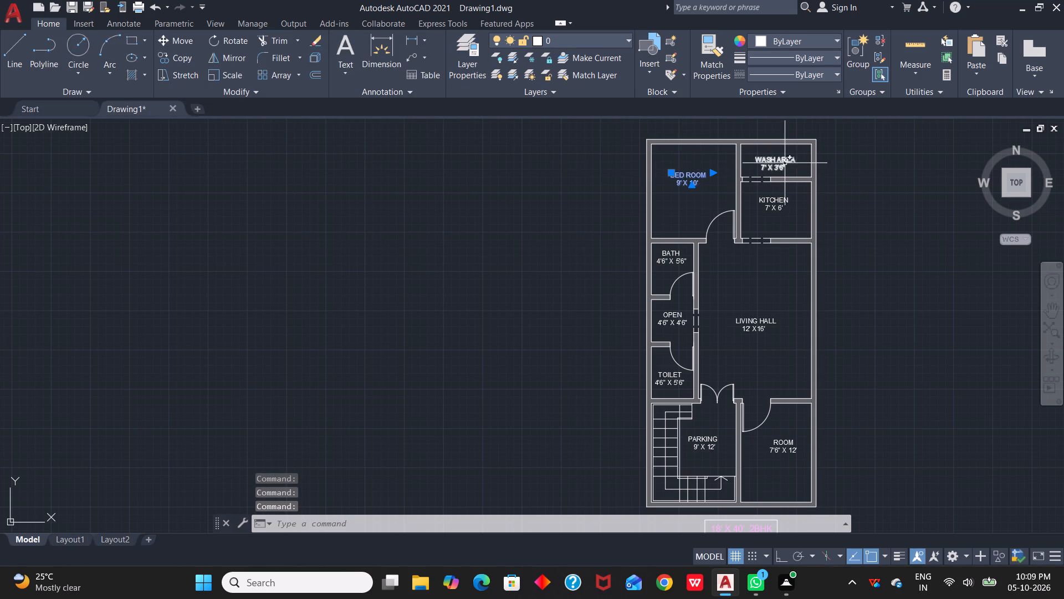
{"action": "left_click", "coordinate": [784, 163]}
{"action": "left_click", "coordinate": [773, 206]}
{"action": "left_click", "coordinate": [675, 251]}
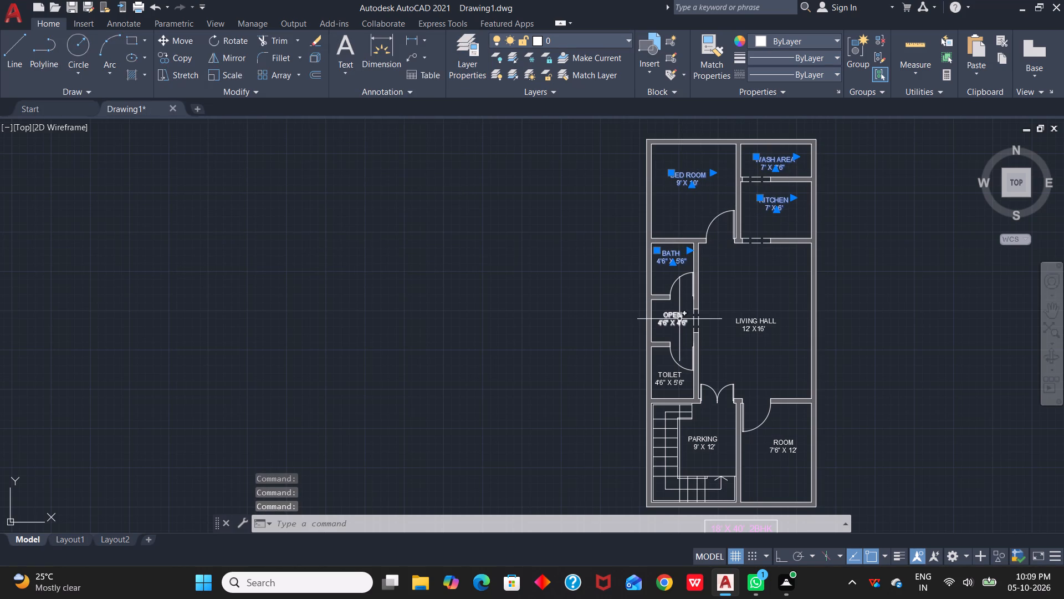
{"action": "left_click", "coordinate": [680, 319]}
{"action": "left_click", "coordinate": [756, 324]}
{"action": "left_click", "coordinate": [673, 380]}
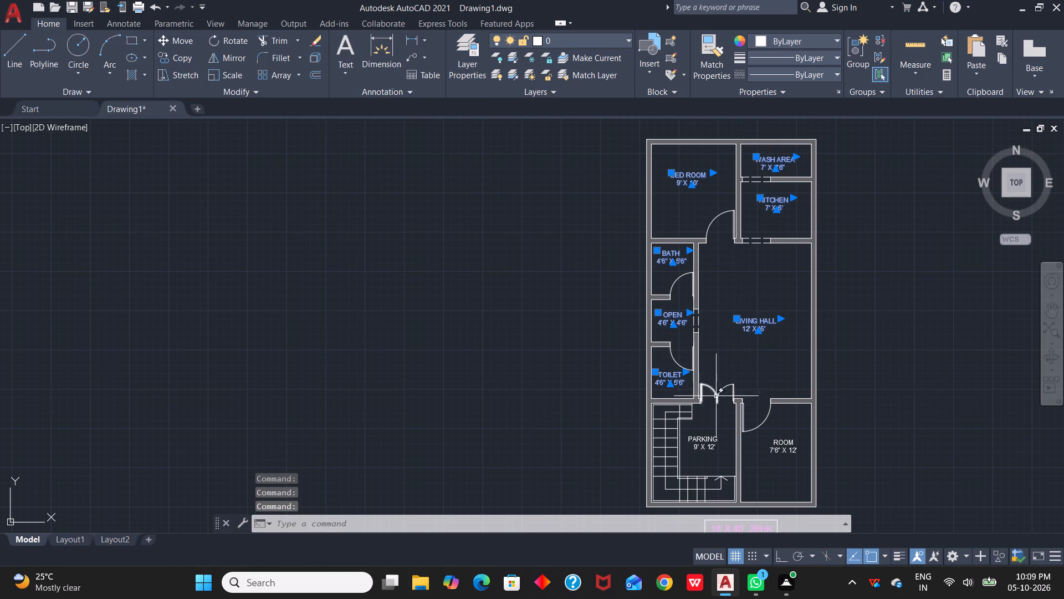
{"action": "left_click", "coordinate": [781, 447]}
{"action": "left_click", "coordinate": [699, 445]}
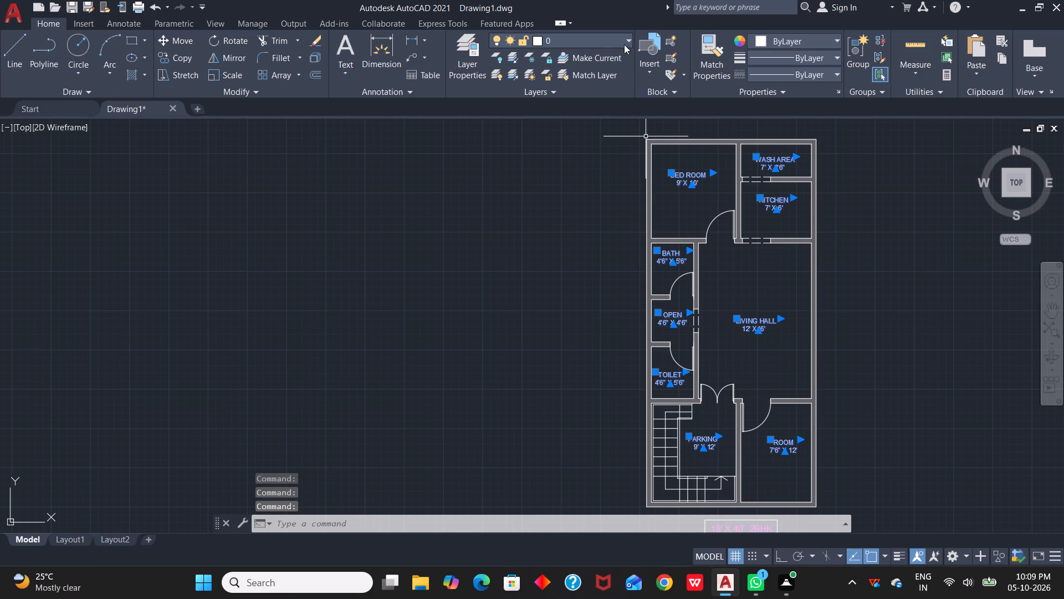
{"action": "left_click", "coordinate": [630, 39]}
{"action": "left_click", "coordinate": [577, 74]}
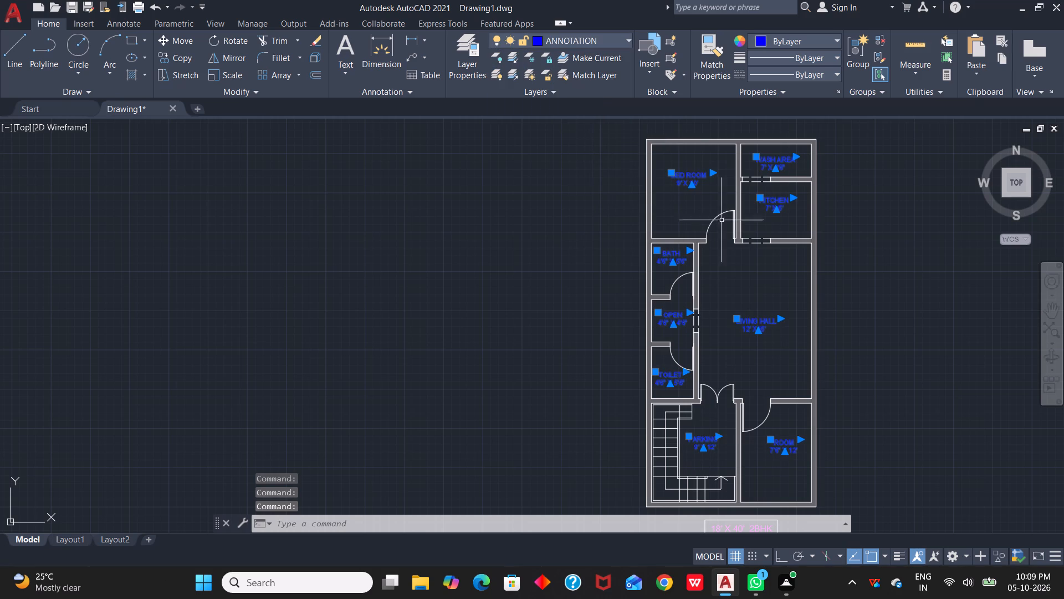
{"action": "key", "text": "Escape"}
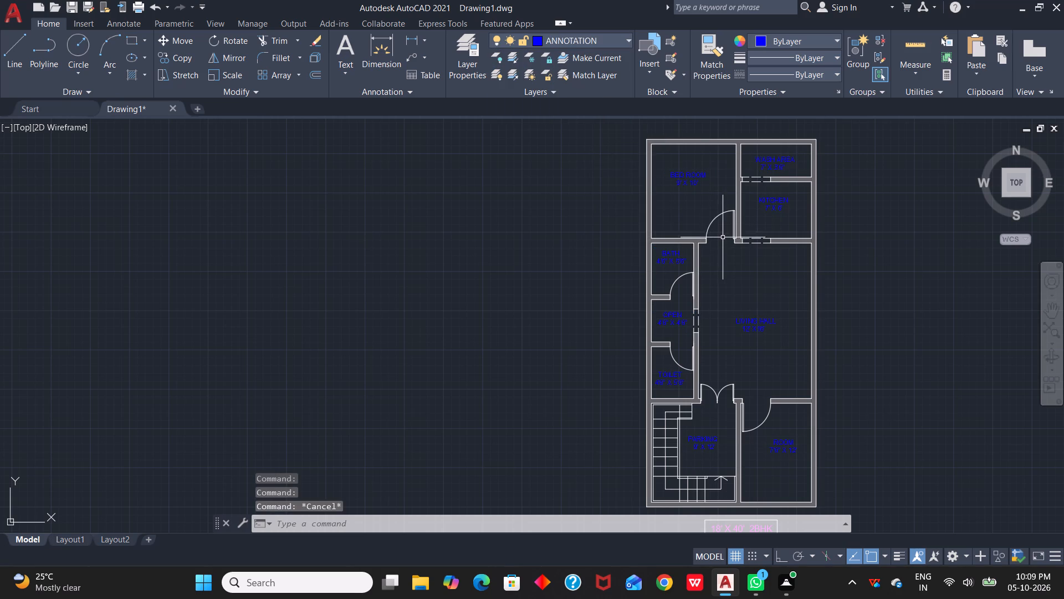
Assign the bedroom, bath, toilet and room doors and both leaves of the parking double door to the DOOR layer.
{"action": "left_click", "coordinate": [715, 219]}
{"action": "left_click", "coordinate": [682, 276]}
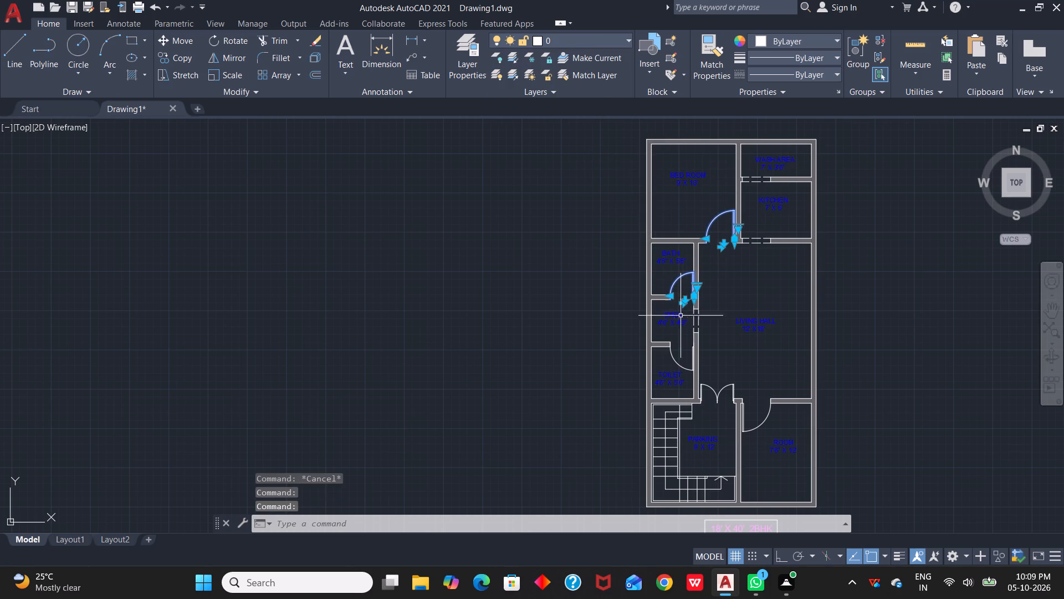
{"action": "left_click", "coordinate": [681, 366]}
{"action": "left_click", "coordinate": [714, 394]}
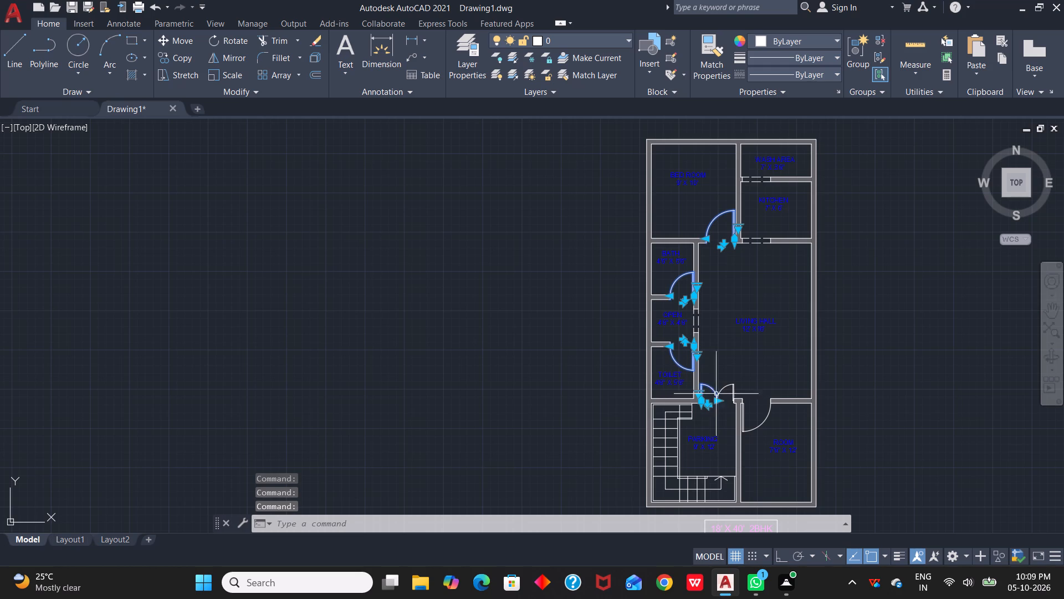
{"action": "left_click", "coordinate": [725, 386]}
{"action": "left_click", "coordinate": [760, 425]}
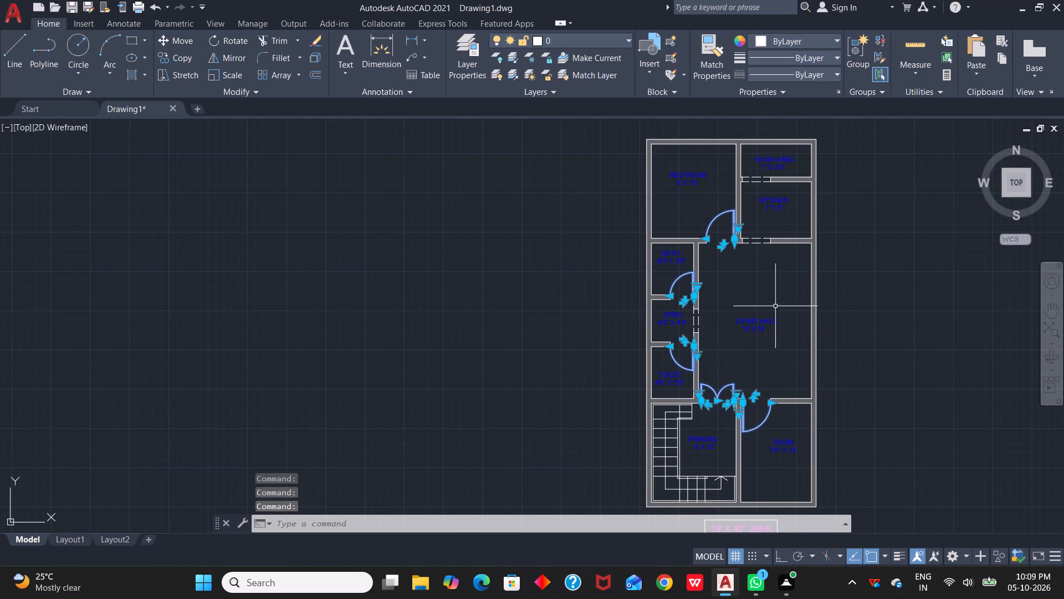
{"action": "left_click", "coordinate": [627, 42]}
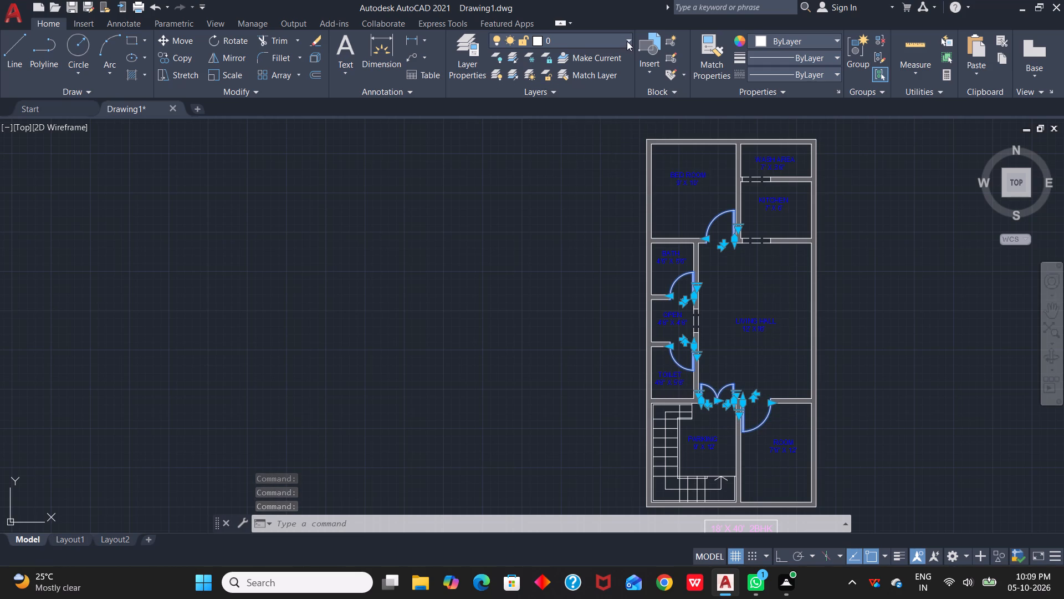
{"action": "left_click", "coordinate": [580, 88]}
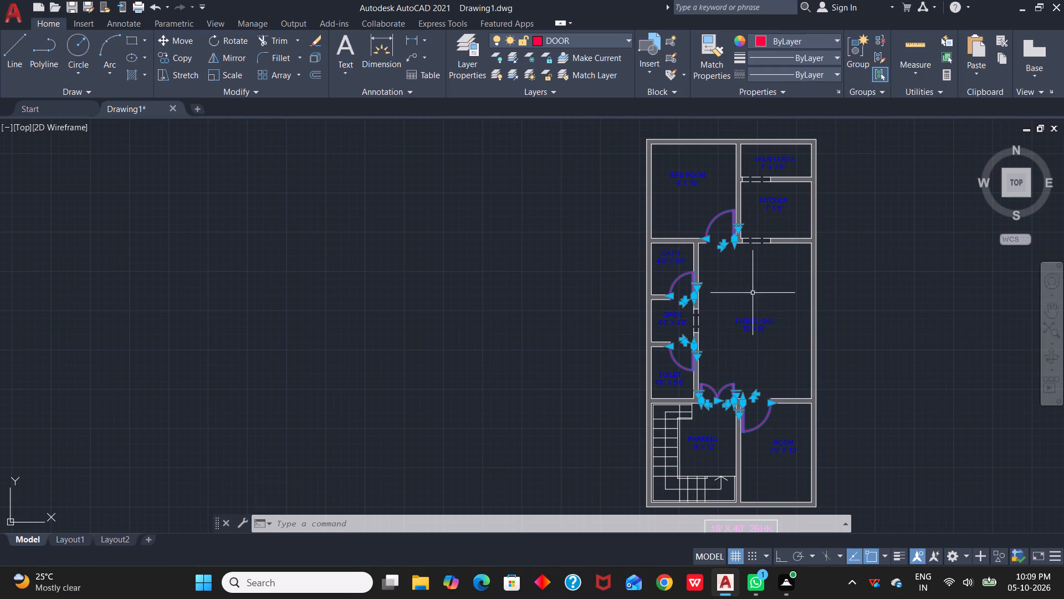
Add the dashed opening lines at the kitchen, wash area and OPEN space to the selection and assign them to the DOOR layer.
{"action": "scroll", "coordinate": [755, 267], "scroll_direction": "up", "scroll_amount": 1}
{"action": "left_click", "coordinate": [752, 222]}
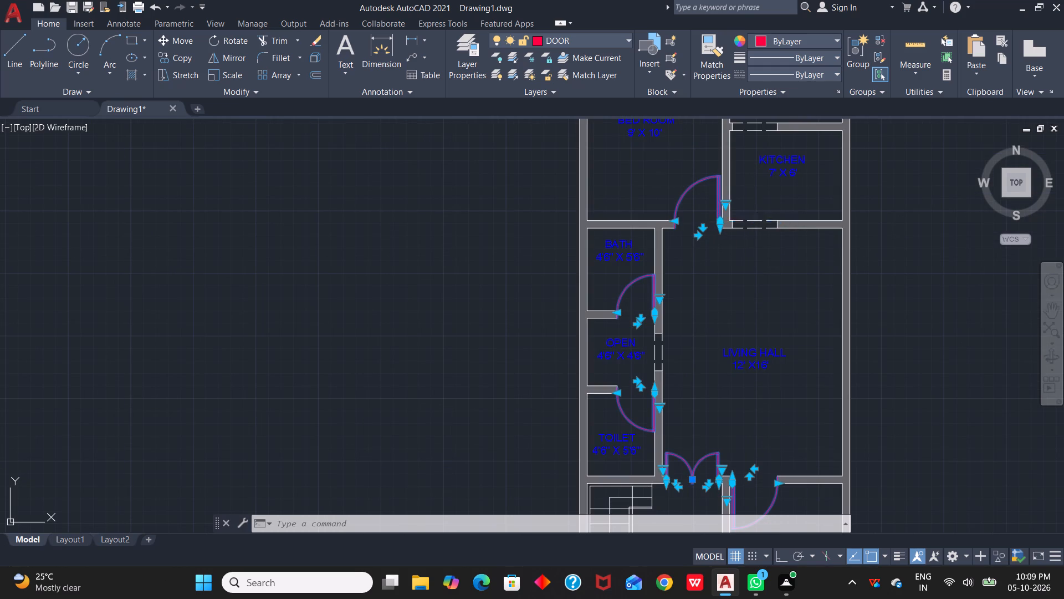
{"action": "left_click", "coordinate": [759, 231]}
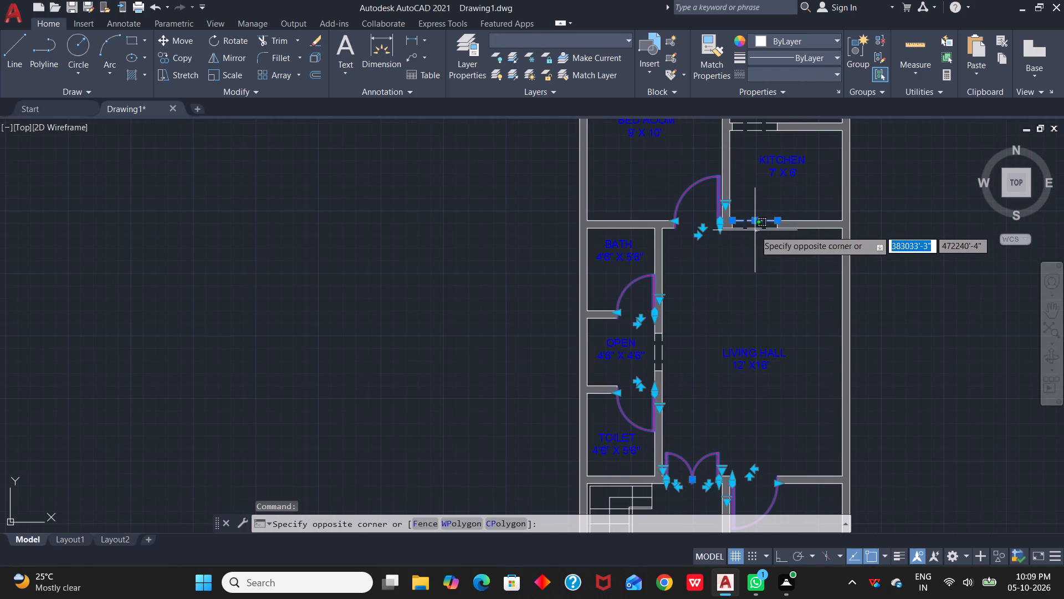
{"action": "left_click", "coordinate": [755, 228]}
{"action": "scroll", "coordinate": [755, 176], "scroll_direction": "up", "scroll_amount": 1}
{"action": "middle_click_drag", "start_coordinate": [760, 187], "coordinate": [777, 278]}
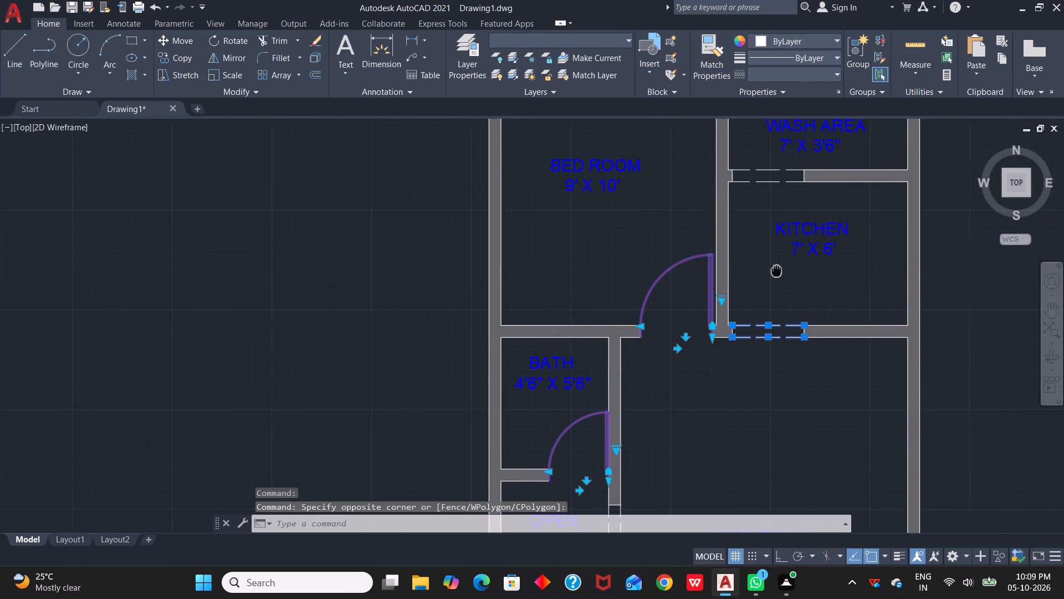
{"action": "middle_click_drag", "start_coordinate": [777, 278], "coordinate": [778, 287]}
{"action": "left_click", "coordinate": [771, 191]}
{"action": "left_click", "coordinate": [774, 205]}
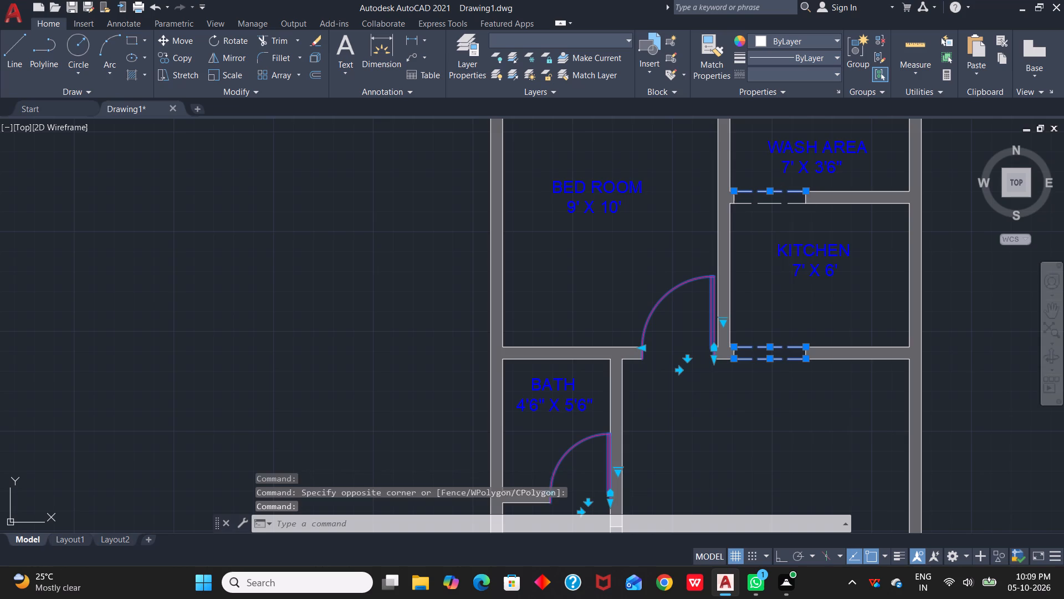
{"action": "scroll", "coordinate": [680, 420], "scroll_direction": "down", "scroll_amount": 2}
{"action": "middle_click_drag", "start_coordinate": [693, 386], "coordinate": [777, 181]}
{"action": "scroll", "coordinate": [770, 222], "scroll_direction": "up", "scroll_amount": 2}
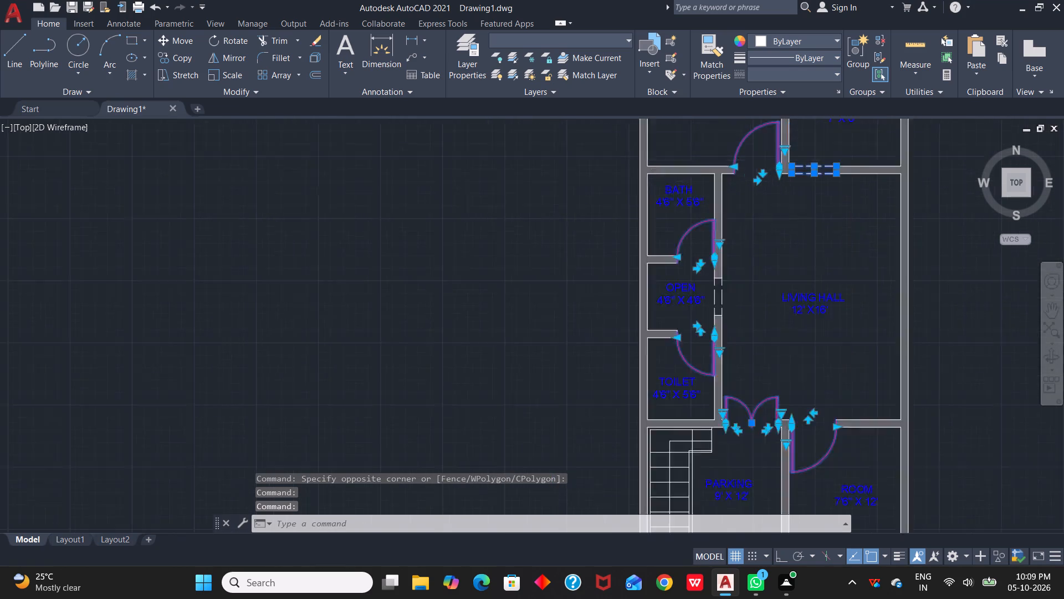
{"action": "left_click", "coordinate": [691, 341]}
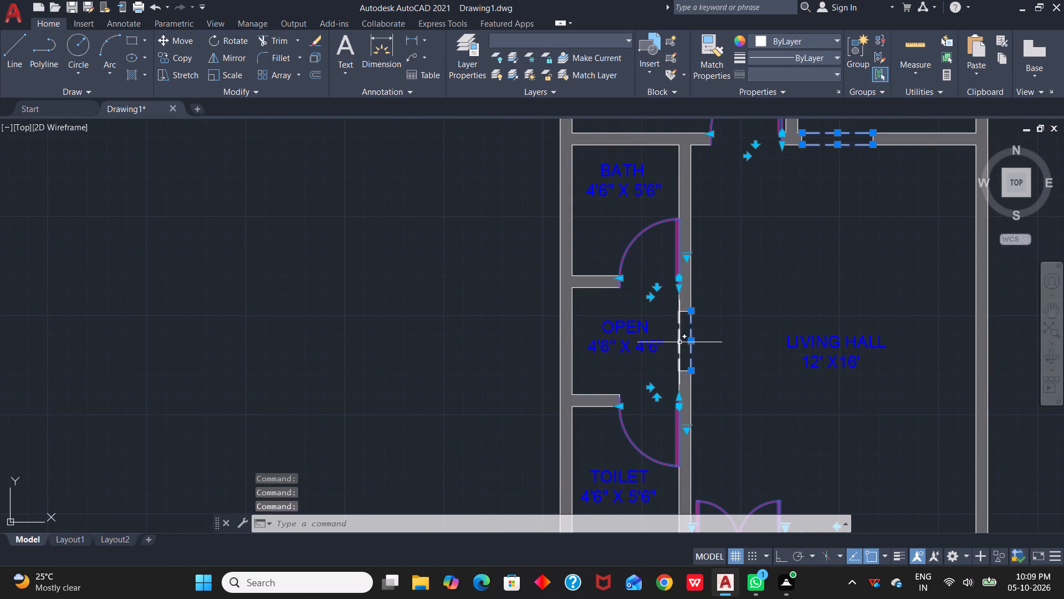
{"action": "left_click", "coordinate": [679, 342]}
{"action": "left_click", "coordinate": [626, 40]}
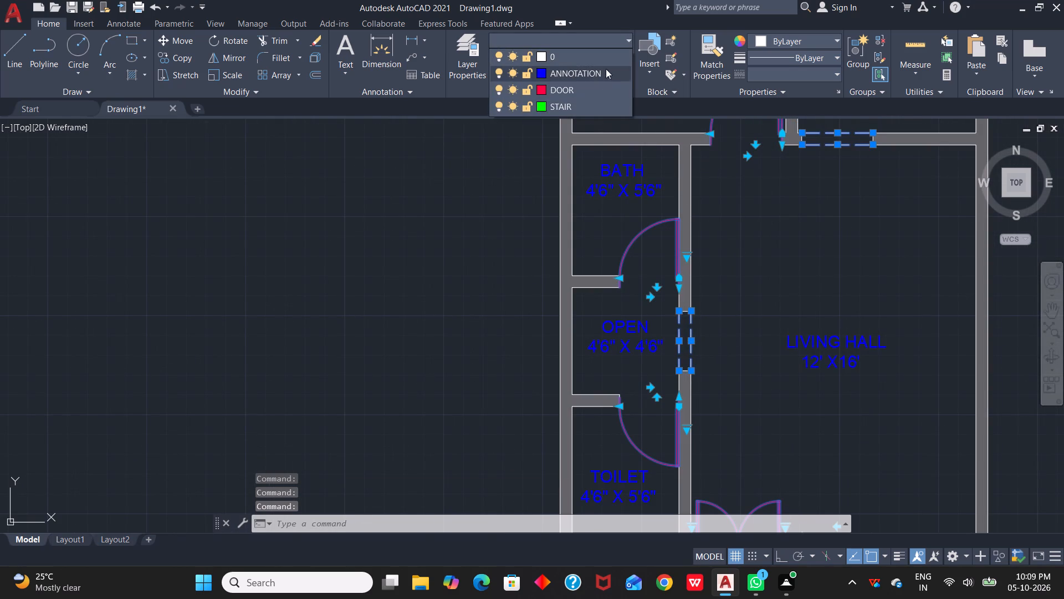
{"action": "left_click", "coordinate": [593, 88]}
{"action": "key", "text": "Escape"}
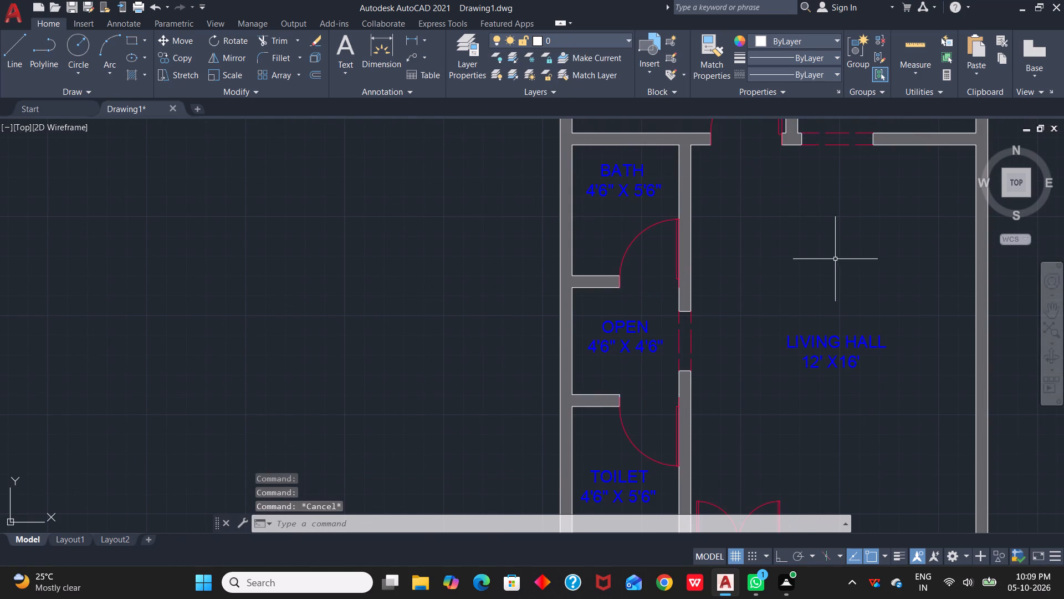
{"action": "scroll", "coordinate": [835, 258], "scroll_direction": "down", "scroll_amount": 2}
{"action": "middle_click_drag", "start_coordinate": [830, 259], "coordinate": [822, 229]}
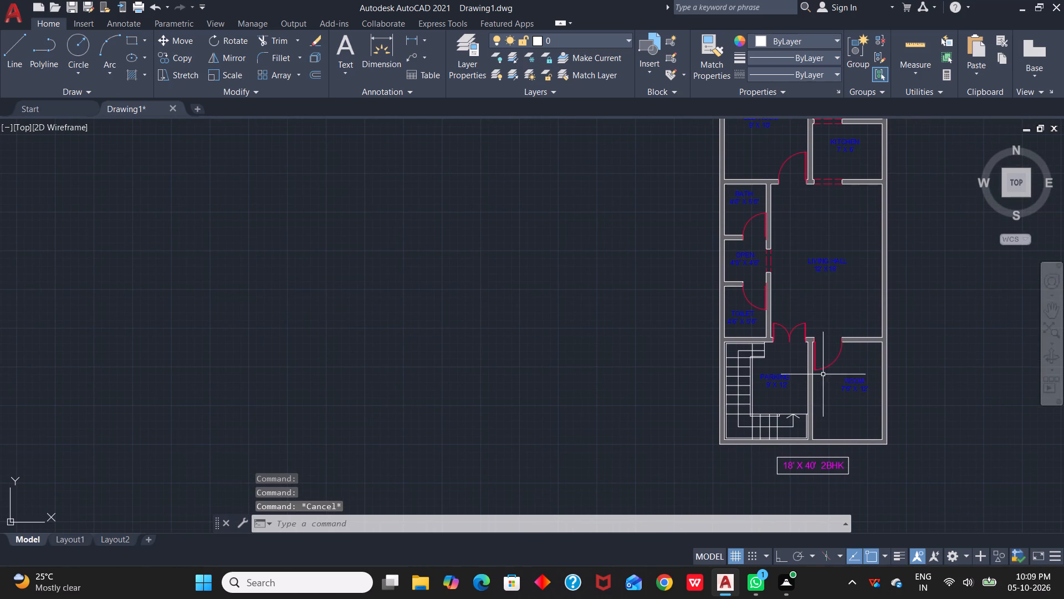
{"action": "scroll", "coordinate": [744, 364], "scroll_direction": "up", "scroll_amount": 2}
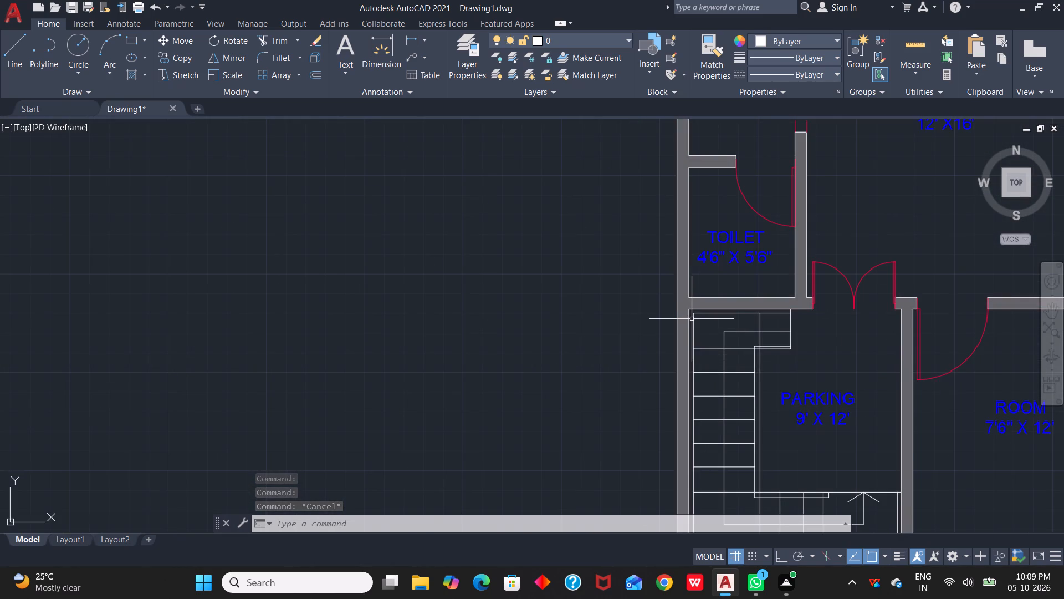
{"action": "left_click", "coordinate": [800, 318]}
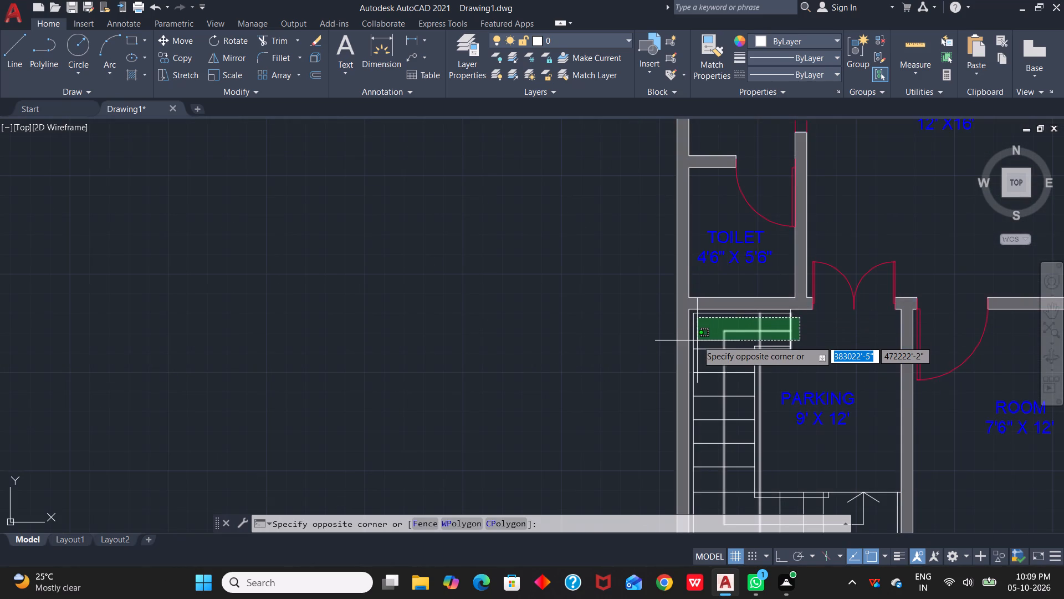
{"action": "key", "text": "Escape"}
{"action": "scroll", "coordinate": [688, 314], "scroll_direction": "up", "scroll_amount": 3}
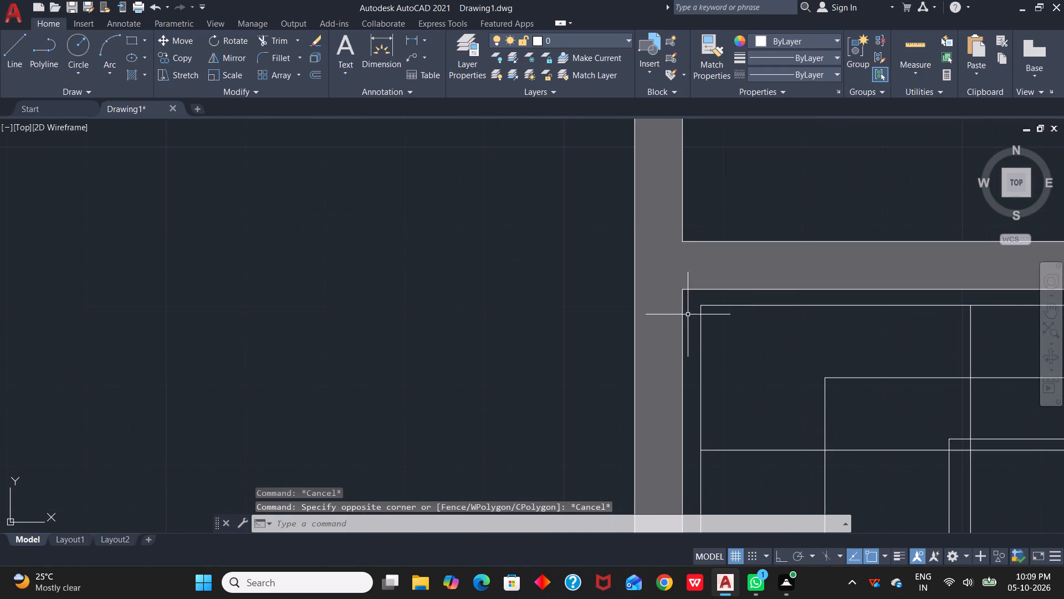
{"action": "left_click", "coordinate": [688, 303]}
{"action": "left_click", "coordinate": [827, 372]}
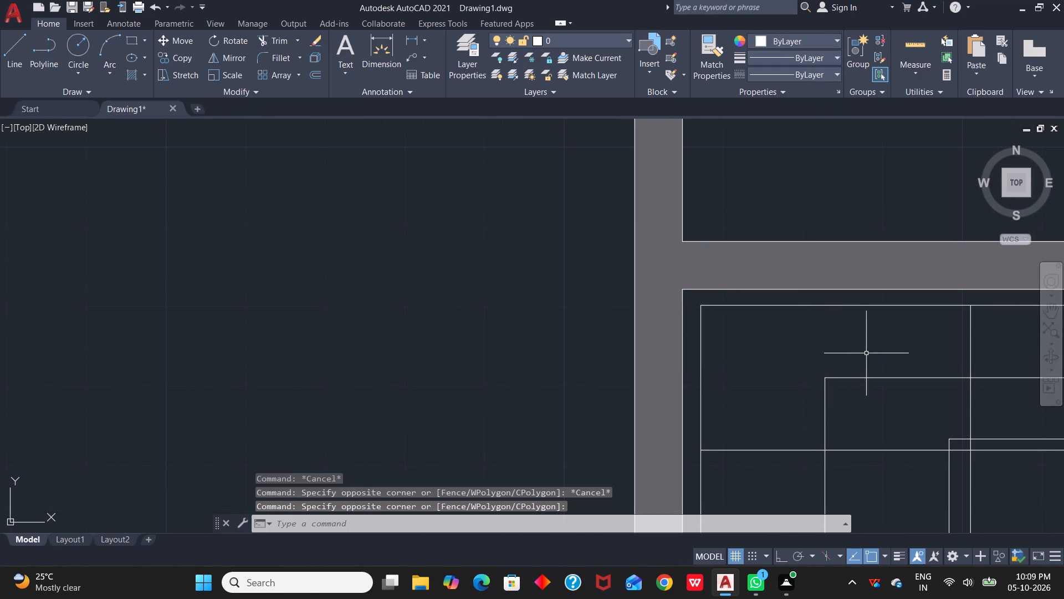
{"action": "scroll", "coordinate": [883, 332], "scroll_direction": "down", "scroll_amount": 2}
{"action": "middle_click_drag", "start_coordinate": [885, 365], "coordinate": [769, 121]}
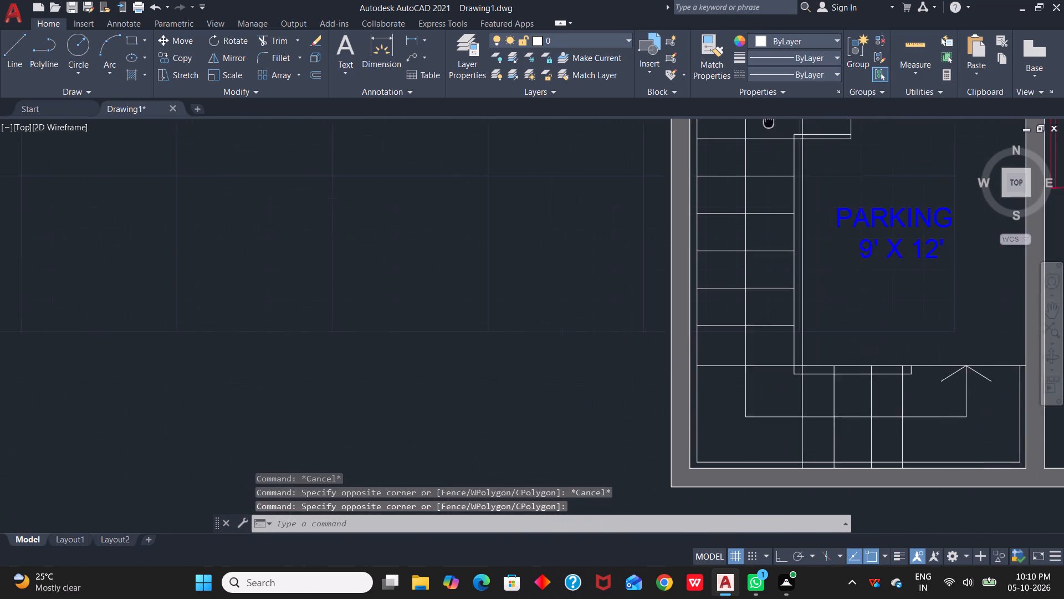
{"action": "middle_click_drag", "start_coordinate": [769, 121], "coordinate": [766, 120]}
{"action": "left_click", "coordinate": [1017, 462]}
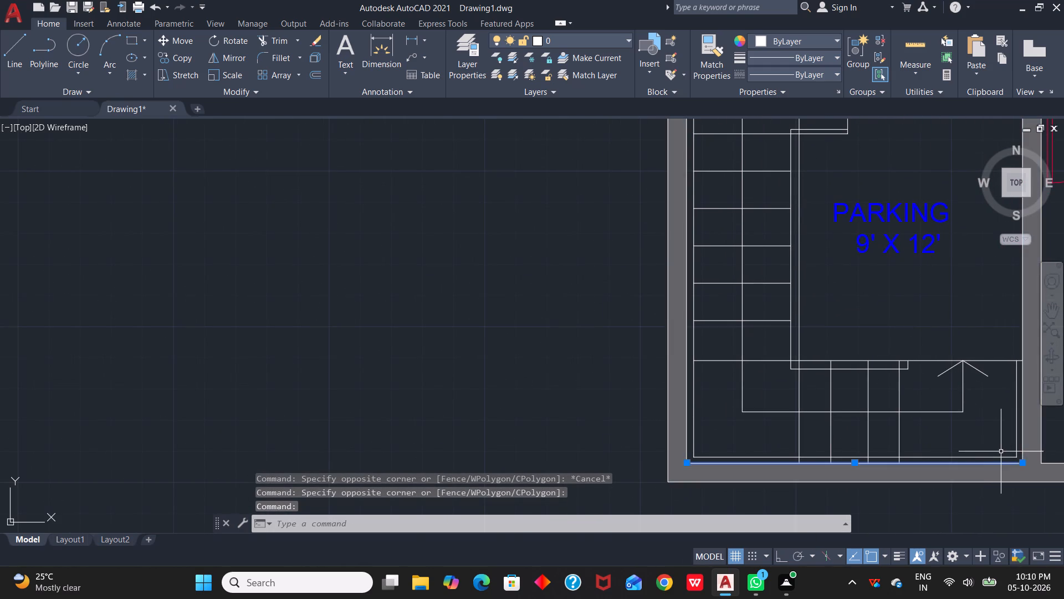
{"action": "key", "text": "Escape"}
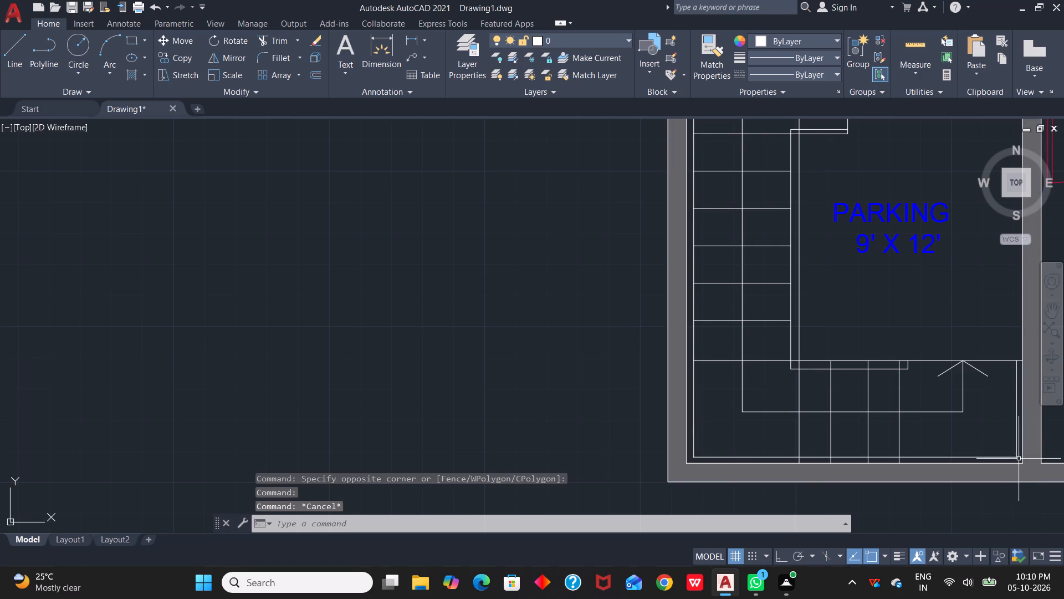
Assign all staircase lines and the direction arrow, together with the enclosed PARKING label, to the STAIR layer.
{"action": "scroll", "coordinate": [1017, 459], "scroll_direction": "up", "scroll_amount": 3}
{"action": "left_click", "coordinate": [1012, 466]}
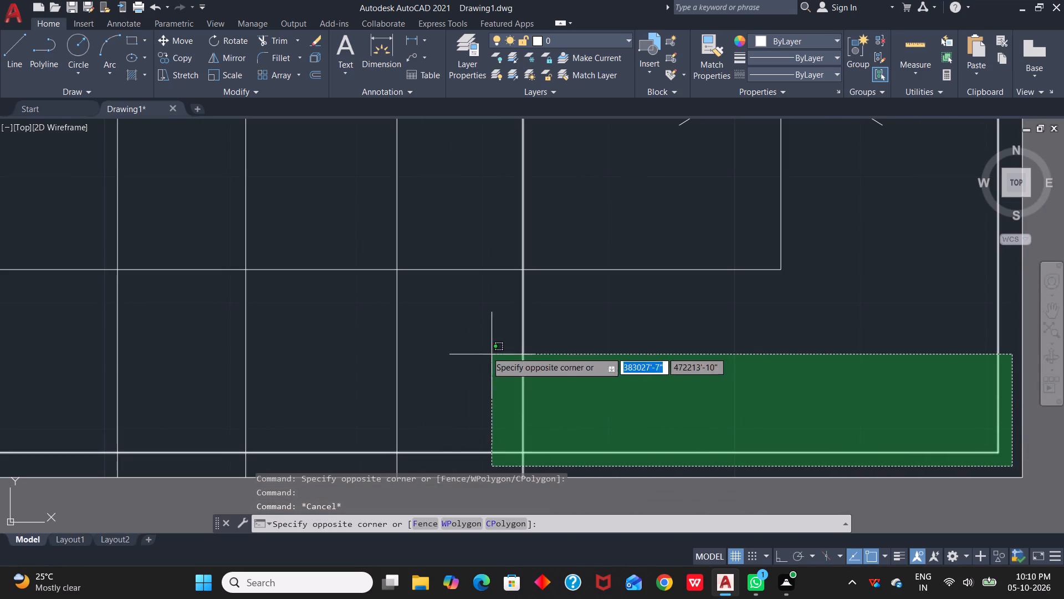
{"action": "scroll", "coordinate": [173, 150], "scroll_direction": "down", "scroll_amount": 2}
{"action": "middle_click_drag", "start_coordinate": [137, 136], "coordinate": [470, 262]}
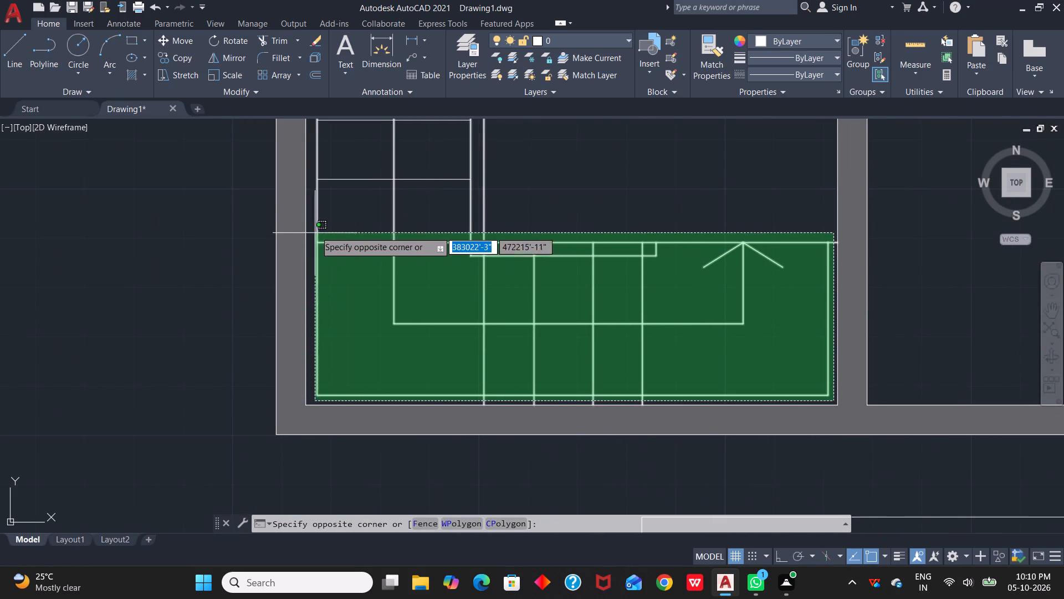
{"action": "scroll", "coordinate": [309, 146], "scroll_direction": "down", "scroll_amount": 1}
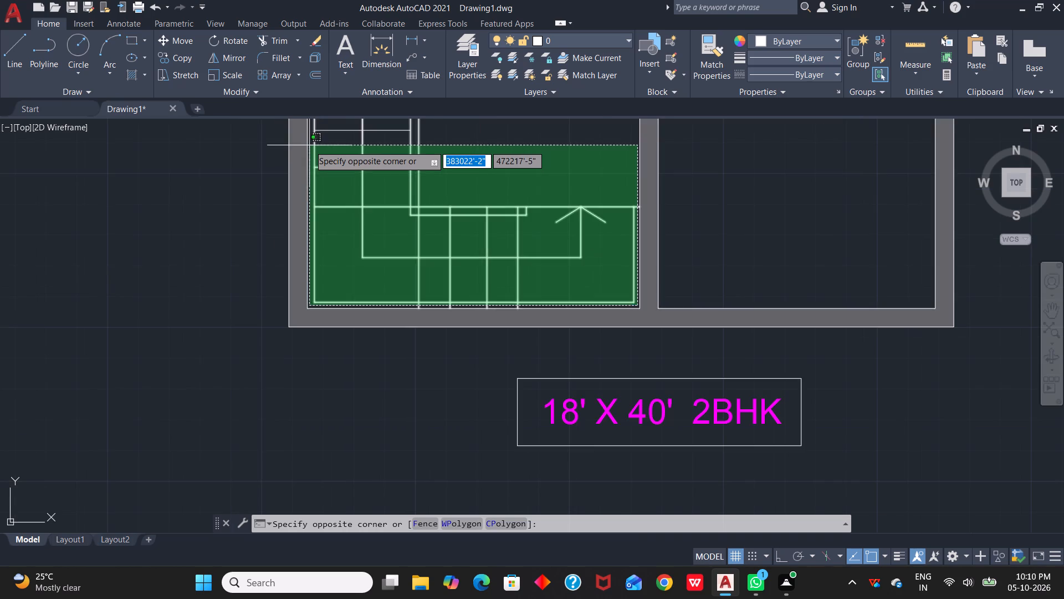
{"action": "scroll", "coordinate": [309, 145], "scroll_direction": "down", "scroll_amount": 1}
{"action": "middle_click_drag", "start_coordinate": [311, 147], "coordinate": [378, 314]}
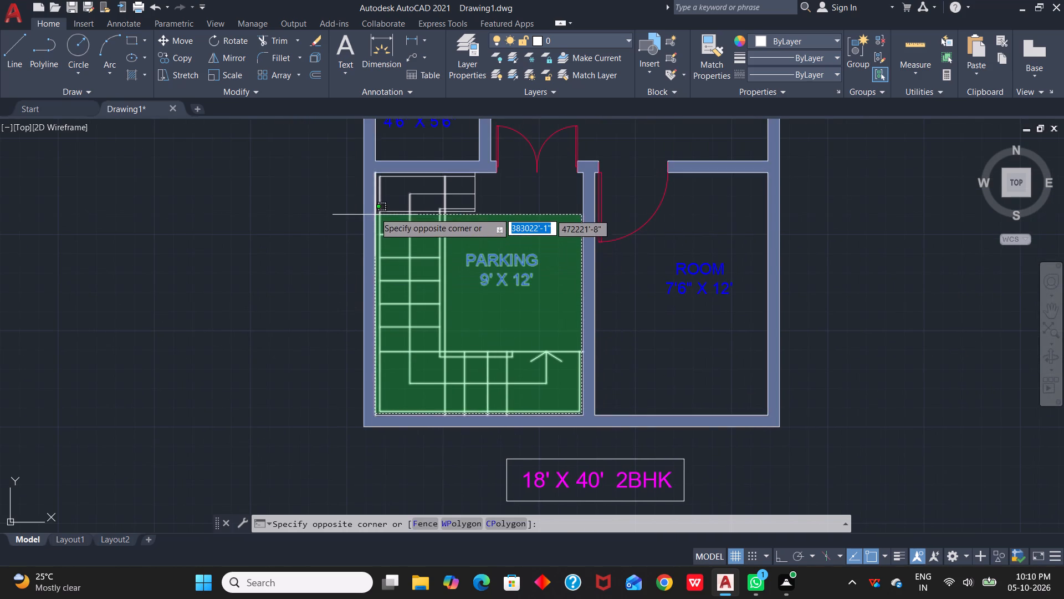
{"action": "left_click", "coordinate": [377, 175]}
{"action": "scroll", "coordinate": [502, 206], "scroll_direction": "up", "scroll_amount": 2}
{"action": "scroll", "coordinate": [502, 206], "scroll_direction": "down", "scroll_amount": 1}
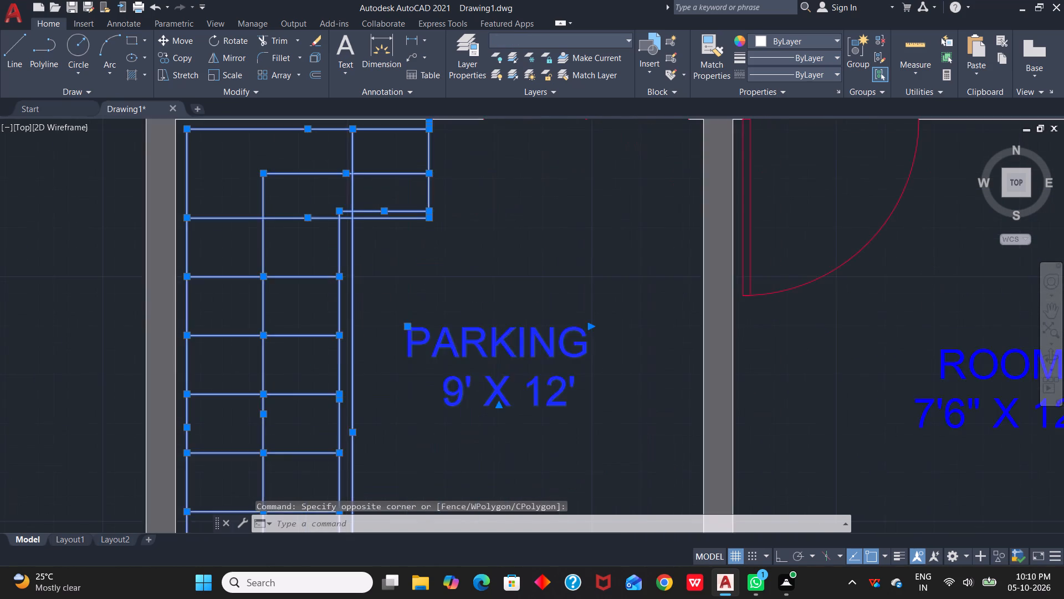
{"action": "scroll", "coordinate": [492, 349], "scroll_direction": "down", "scroll_amount": 1}
{"action": "middle_click_drag", "start_coordinate": [503, 339], "coordinate": [515, 323]}
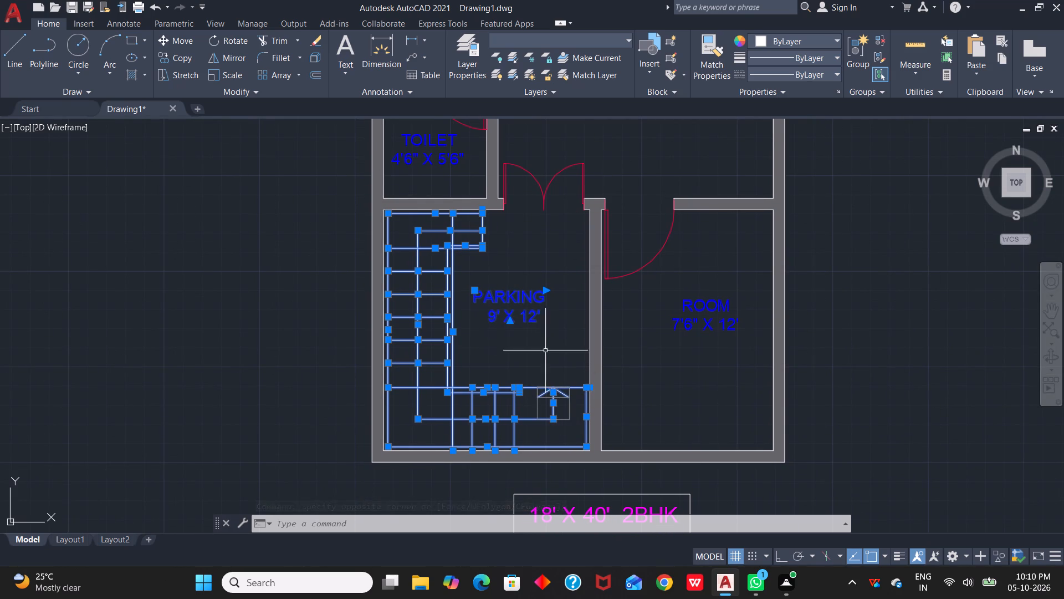
{"action": "middle_click_drag", "start_coordinate": [538, 298], "coordinate": [602, 397]}
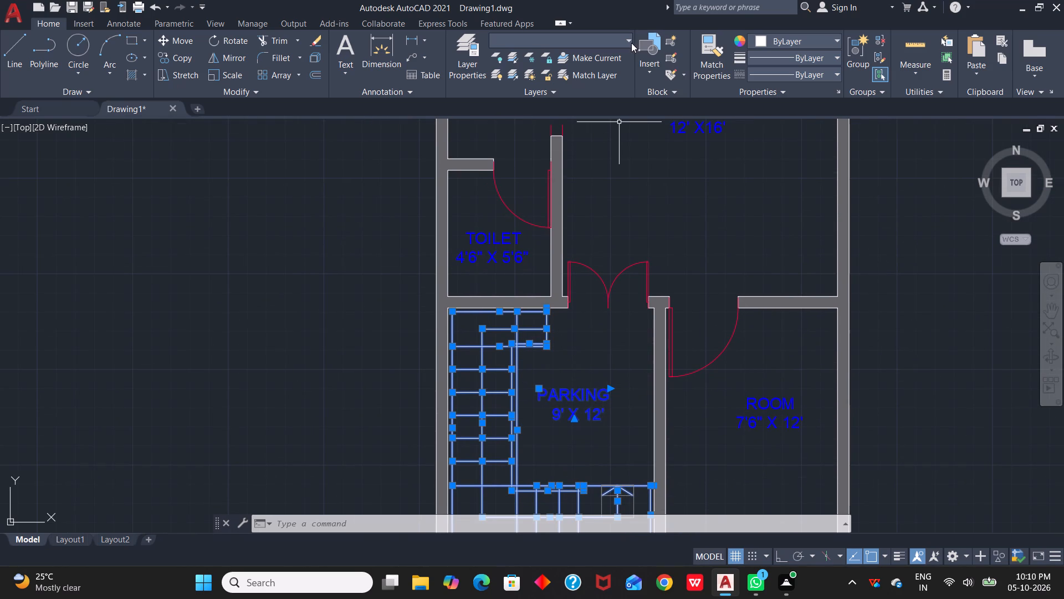
{"action": "left_click", "coordinate": [628, 40]}
{"action": "left_click", "coordinate": [585, 104]}
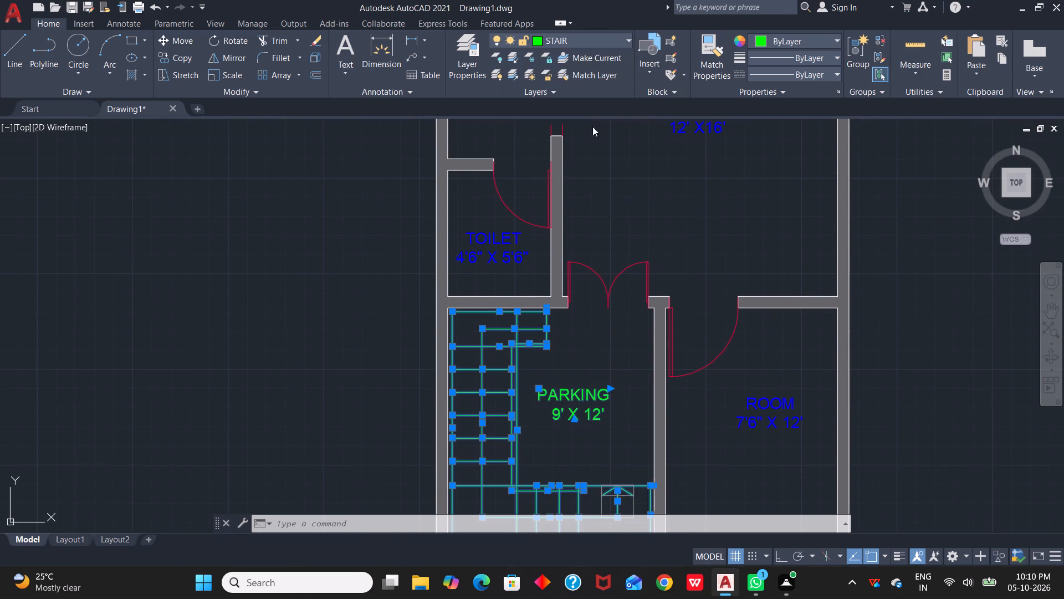
Look over the whole floor plan, from the bedroom down to the title box, to check the layer colours.
{"action": "key", "text": "Escape"}
{"action": "scroll", "coordinate": [690, 275], "scroll_direction": "down", "scroll_amount": 1}
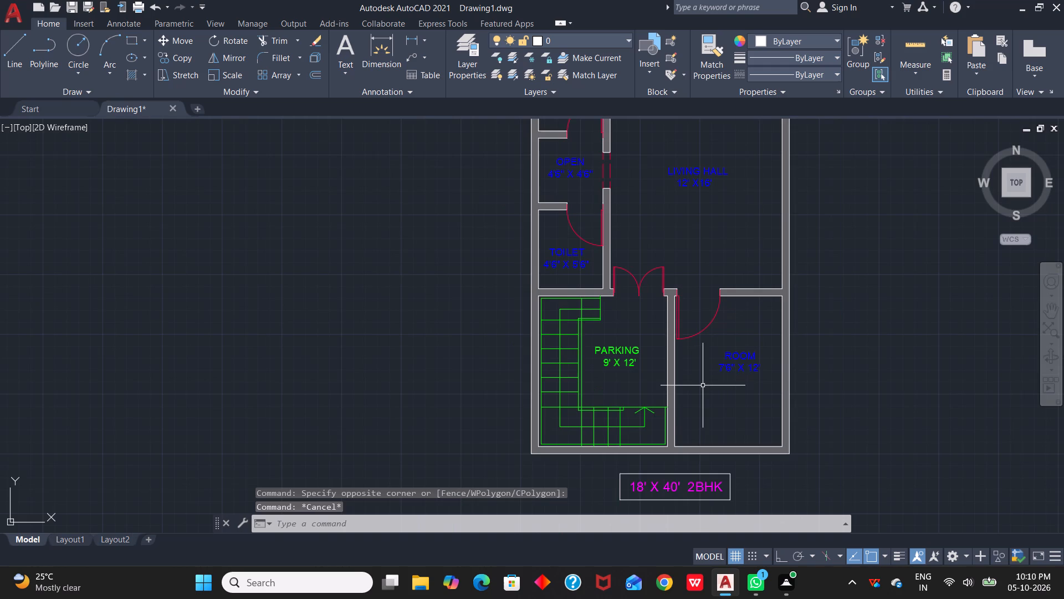
{"action": "middle_click_drag", "start_coordinate": [702, 385], "coordinate": [704, 334]}
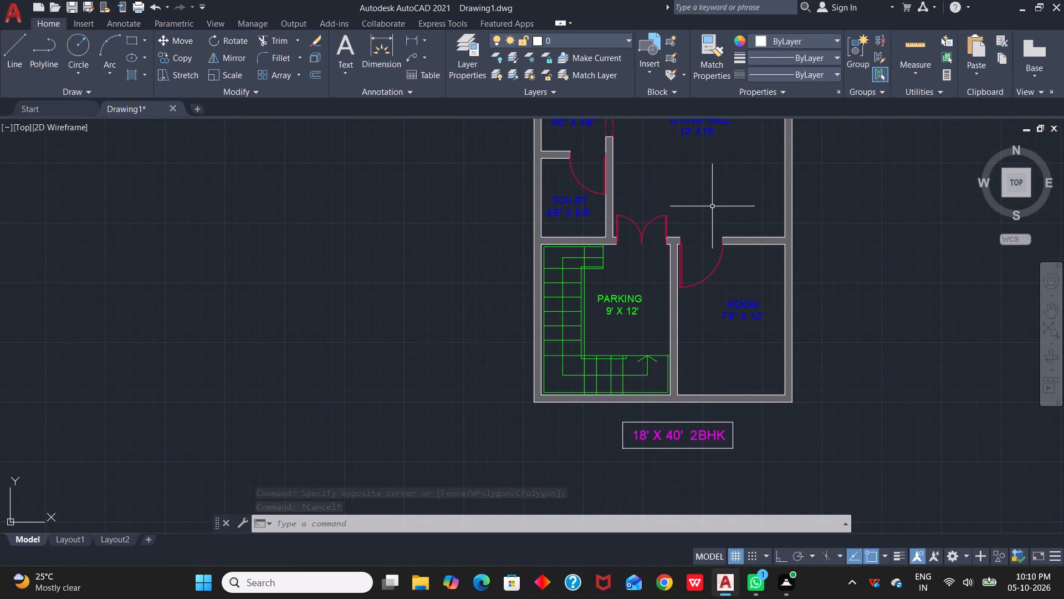
{"action": "scroll", "coordinate": [701, 158], "scroll_direction": "down", "scroll_amount": 2}
{"action": "middle_click_drag", "start_coordinate": [702, 158], "coordinate": [718, 229]}
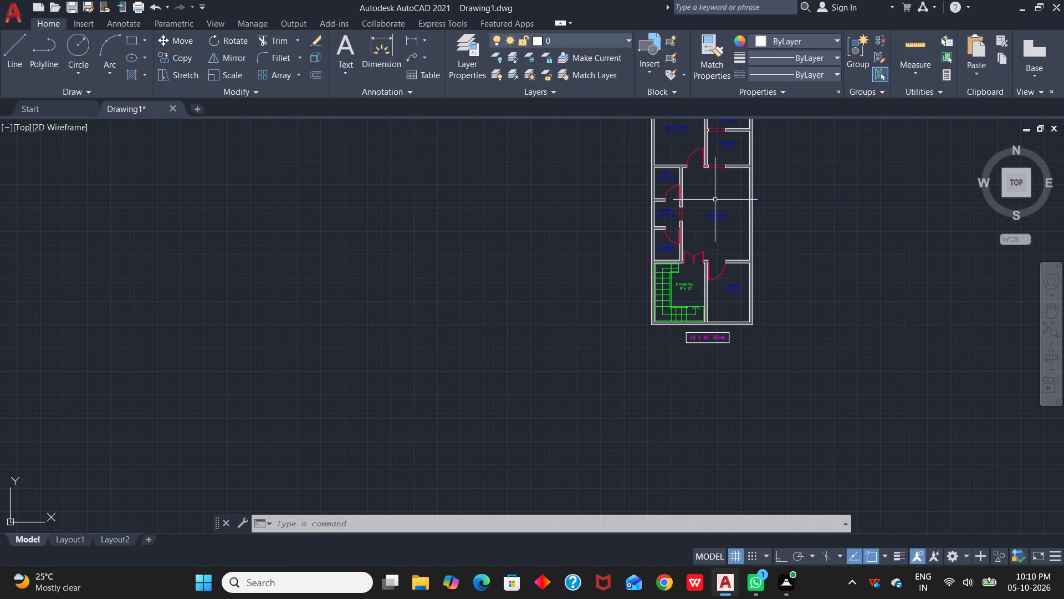
{"action": "scroll", "coordinate": [715, 200], "scroll_direction": "down", "scroll_amount": 1}
{"action": "middle_click_drag", "start_coordinate": [715, 200], "coordinate": [719, 229]}
{"action": "scroll", "coordinate": [714, 208], "scroll_direction": "up", "scroll_amount": 2}
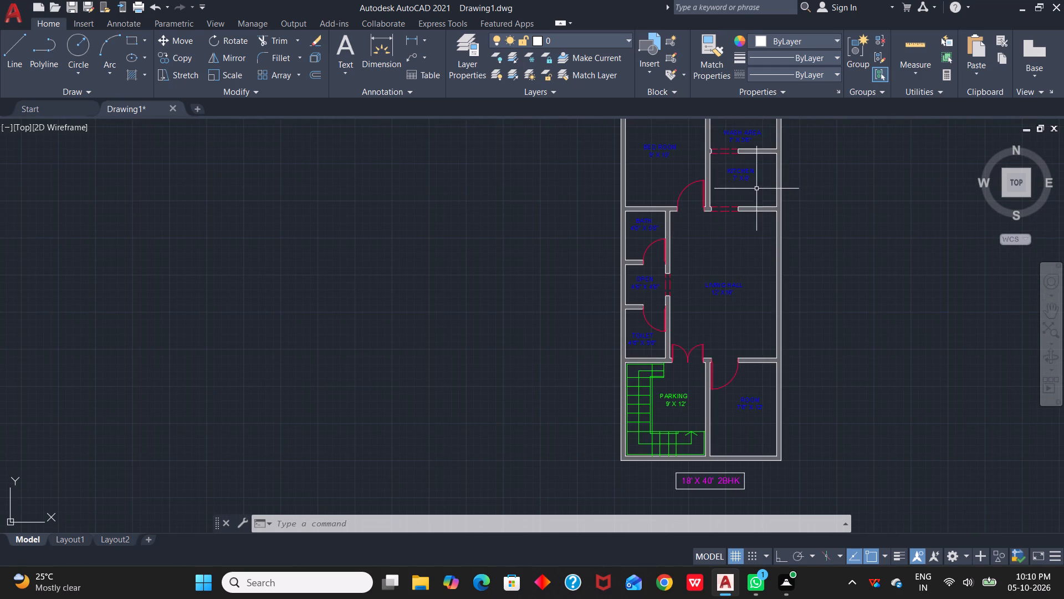
{"action": "middle_click_drag", "start_coordinate": [750, 188], "coordinate": [753, 232]}
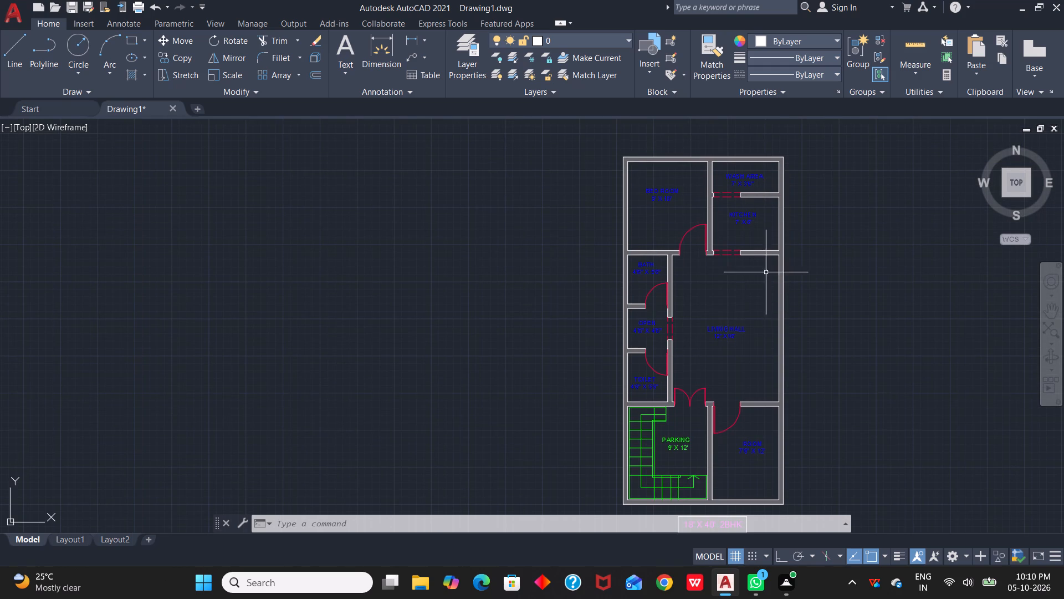
{"action": "left_click_drag", "start_coordinate": [606, 139], "coordinate": [628, 144]}
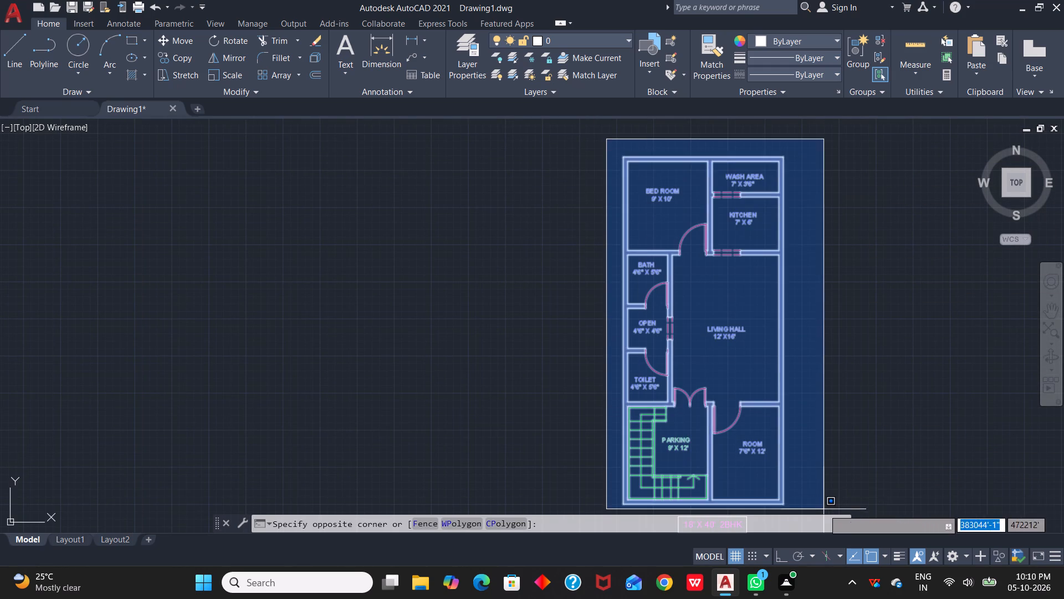
{"action": "key", "text": "Escape"}
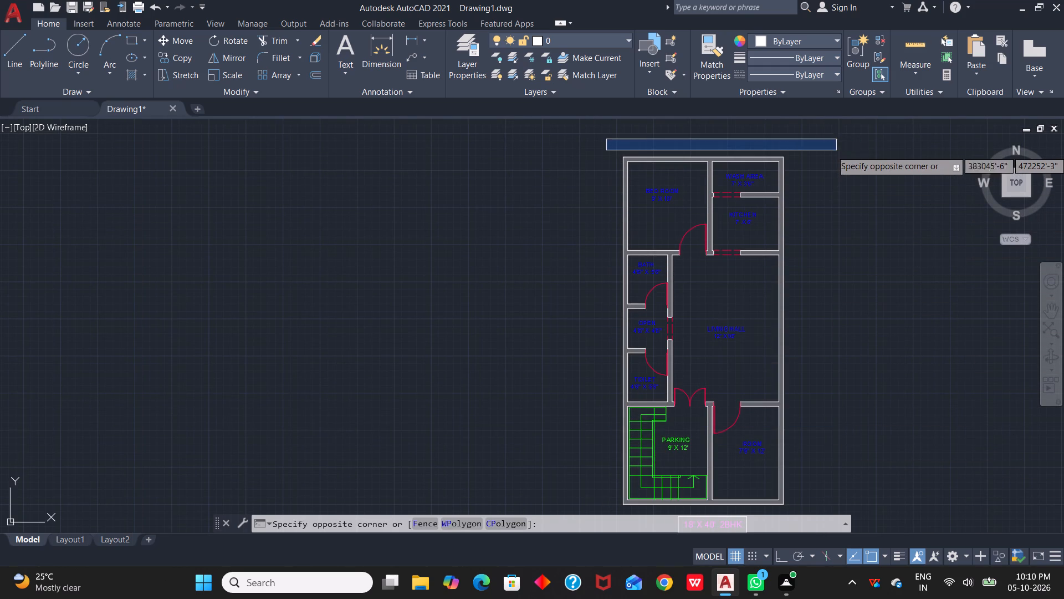
{"action": "middle_click_drag", "start_coordinate": [838, 241], "coordinate": [822, 191]}
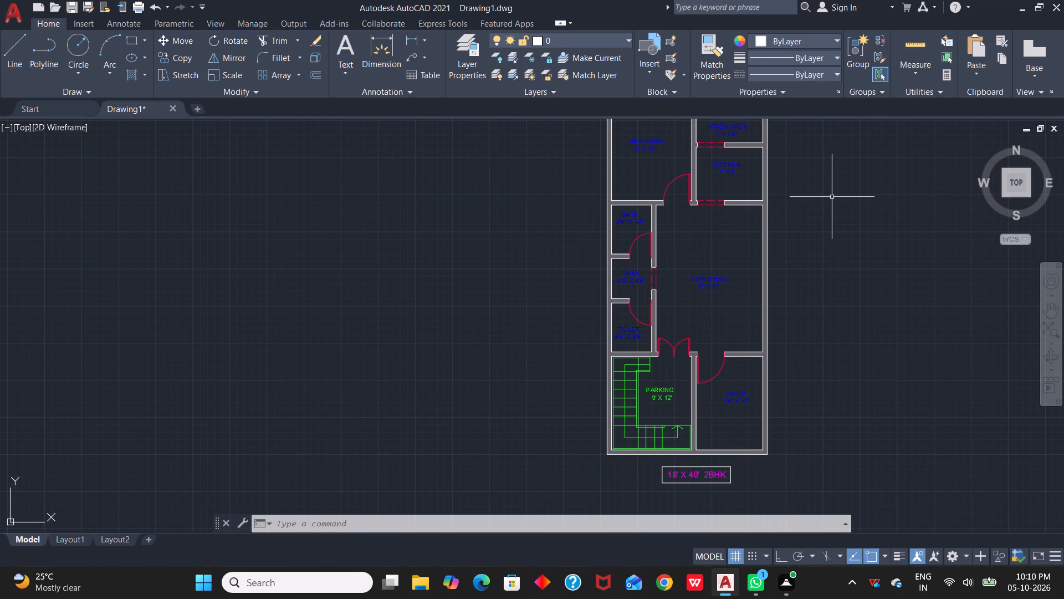
{"action": "scroll", "coordinate": [867, 175], "scroll_direction": "down", "scroll_amount": 1}
{"action": "middle_click_drag", "start_coordinate": [867, 175], "coordinate": [777, 237]}
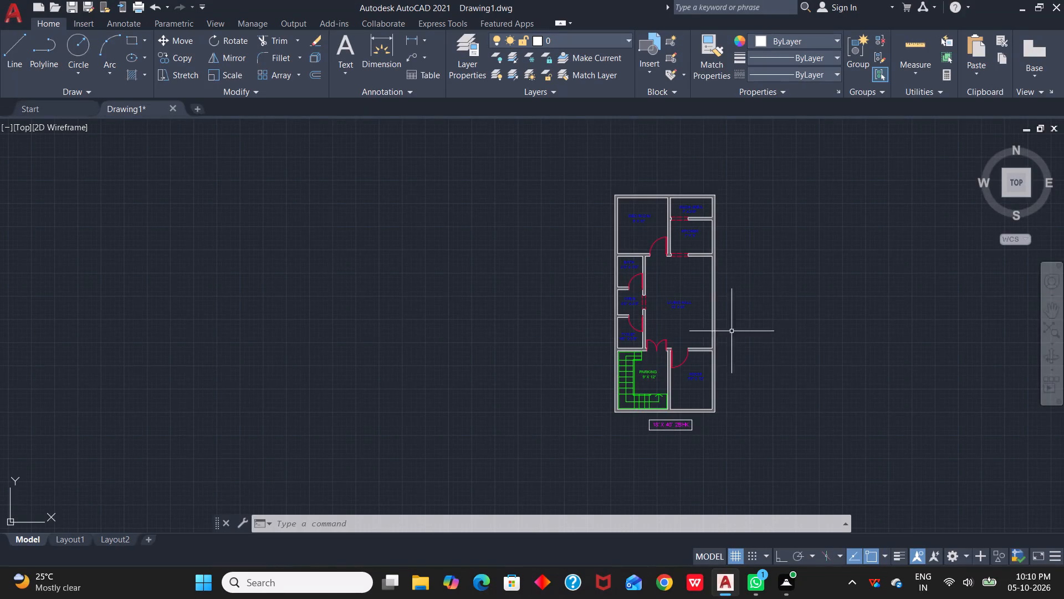
{"action": "key", "text": "Escape"}
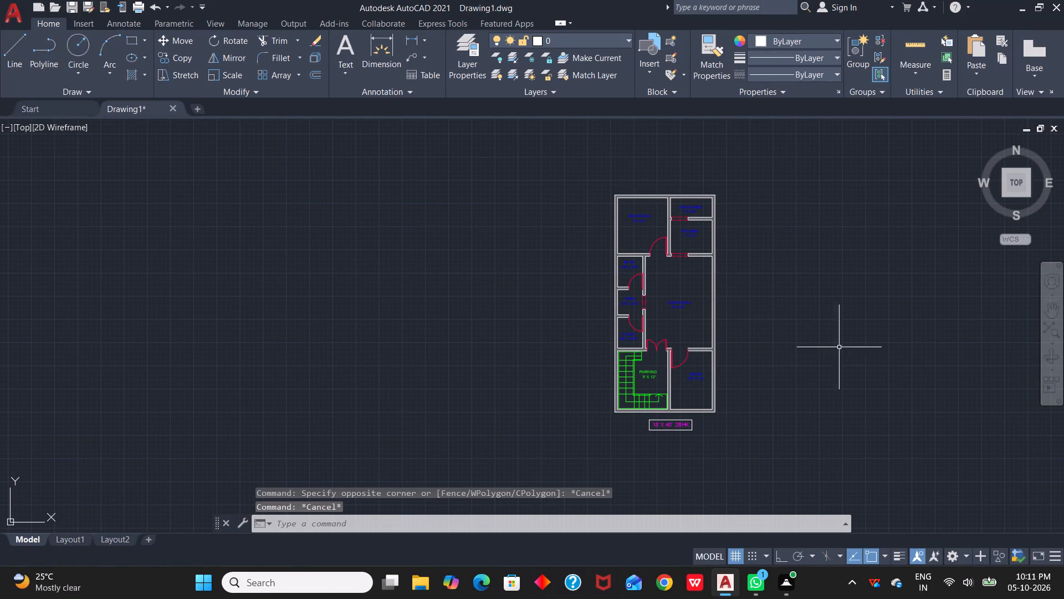
{"action": "key", "text": "Escape"}
{"action": "key", "text": "Escape"}
{"action": "key", "text": "Escape"}
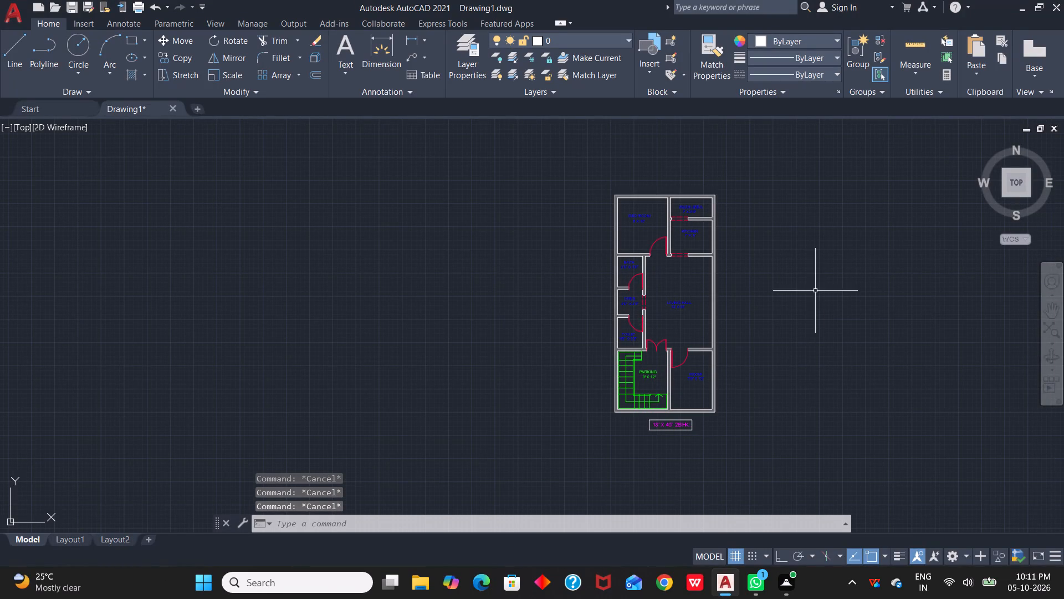
Draw a closed horizontal rectangle 4' long and 6" wide with the Line tool in the empty space beside the plan.
{"action": "type", "text": "L"}
{"action": "key", "text": "space"}
{"action": "middle_click_drag", "start_coordinate": [813, 285], "coordinate": [804, 284]}
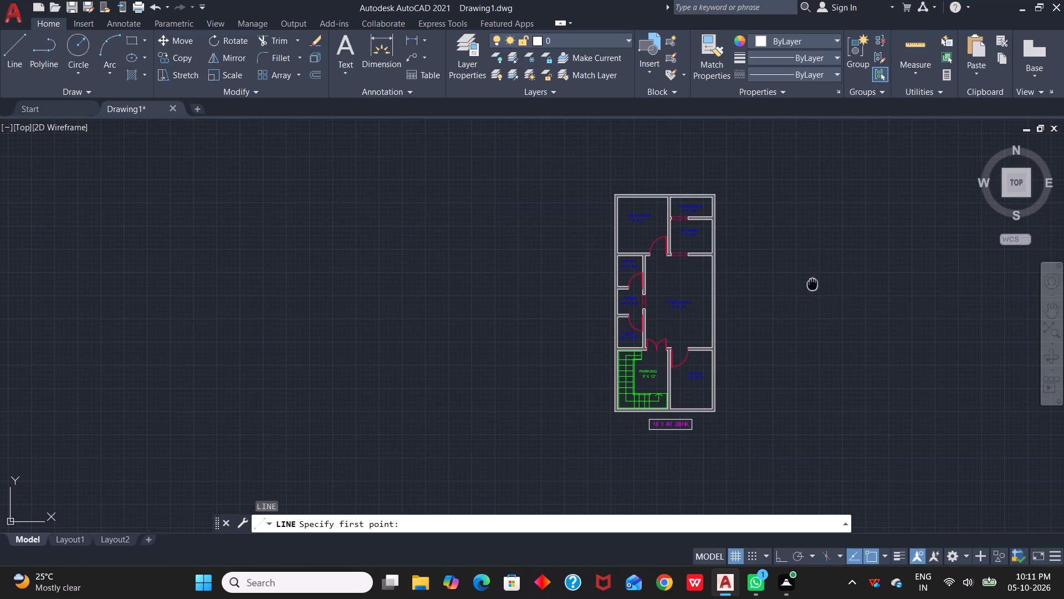
{"action": "middle_click_drag", "start_coordinate": [804, 284], "coordinate": [682, 298]}
{"action": "left_click", "coordinate": [707, 280]}
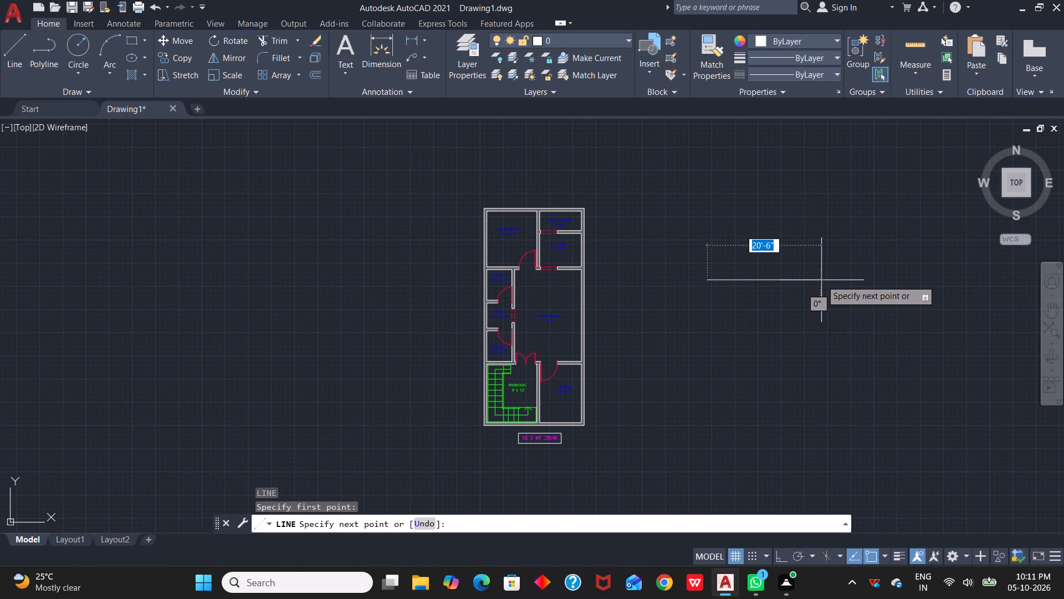
{"action": "key", "text": "F8"}
{"action": "type", "text": "4'"}
{"action": "key", "text": "space"}
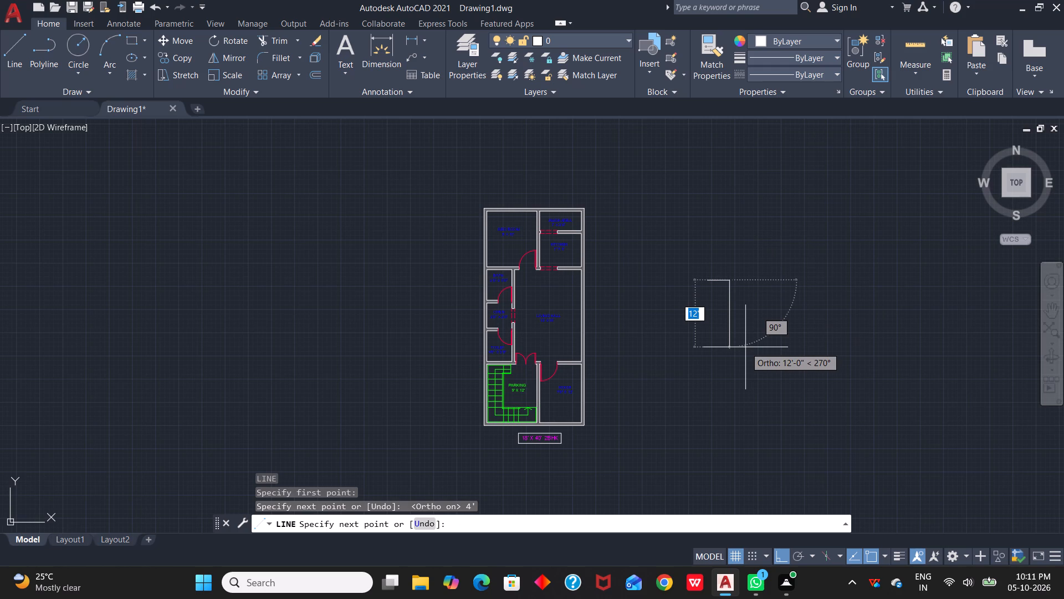
{"action": "type", "text": "6\""}
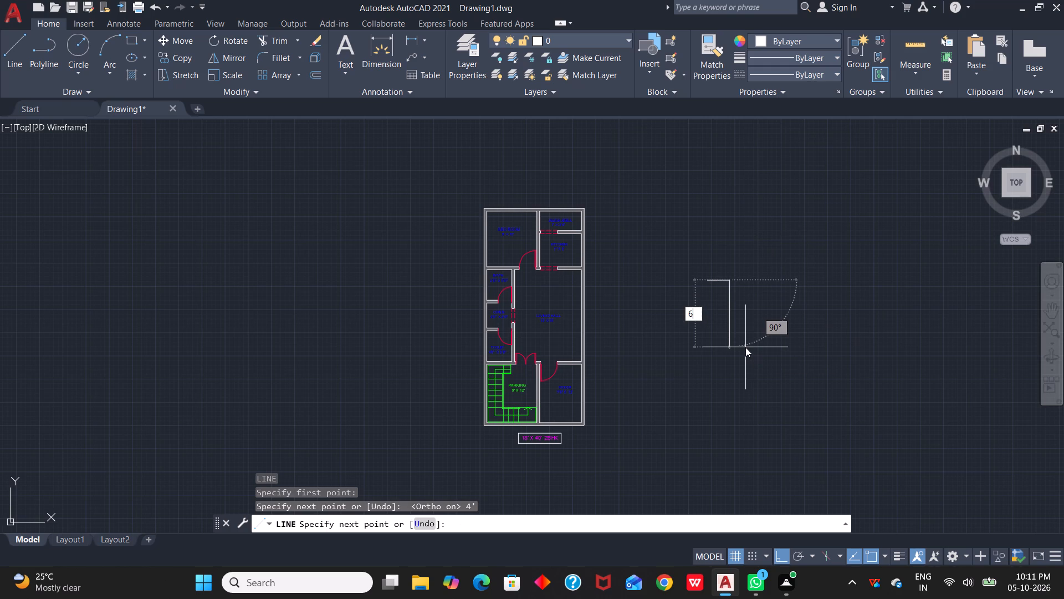
{"action": "key", "text": "space"}
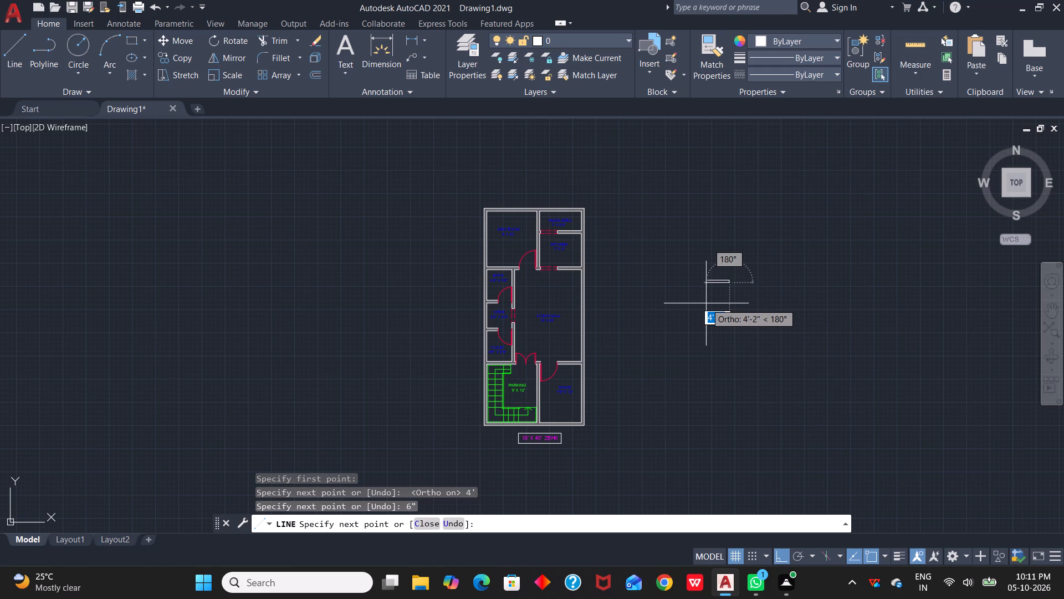
{"action": "key", "text": "4"}
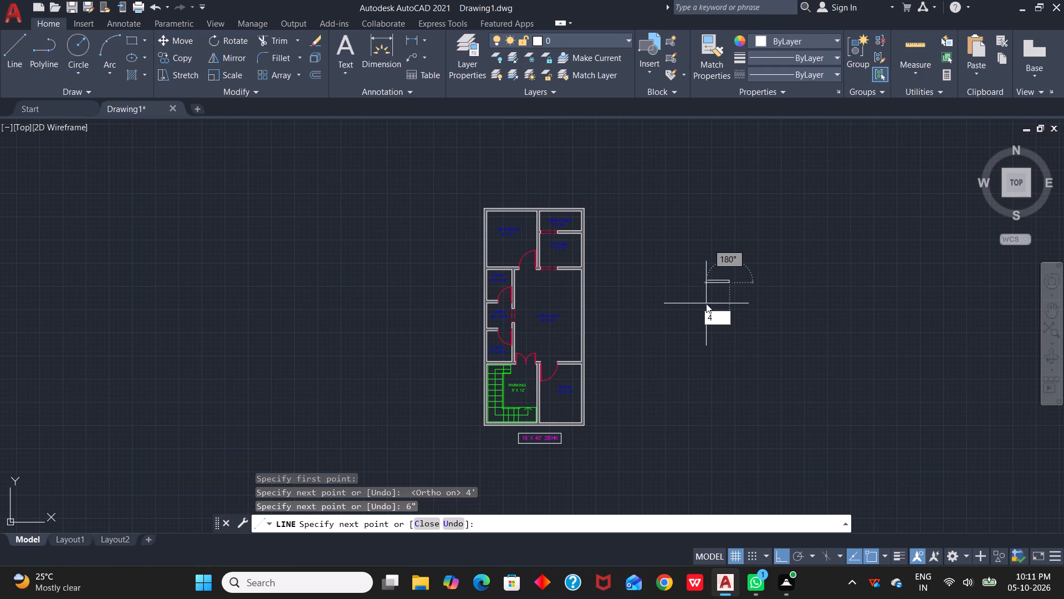
{"action": "type", "text": "'"}
{"action": "key", "text": "space"}
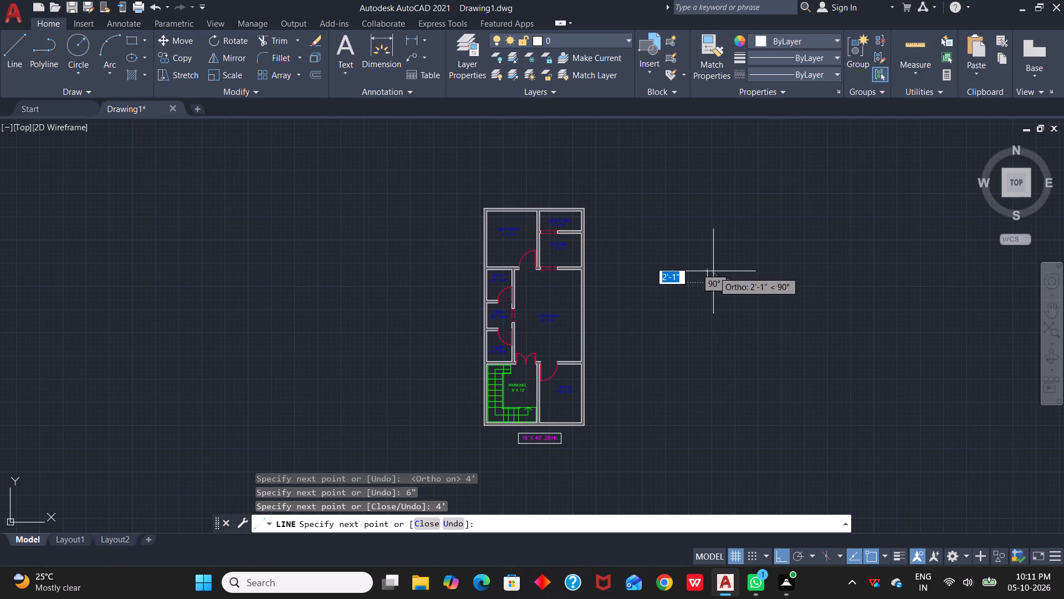
{"action": "type", "text": "C"}
{"action": "key", "text": "space"}
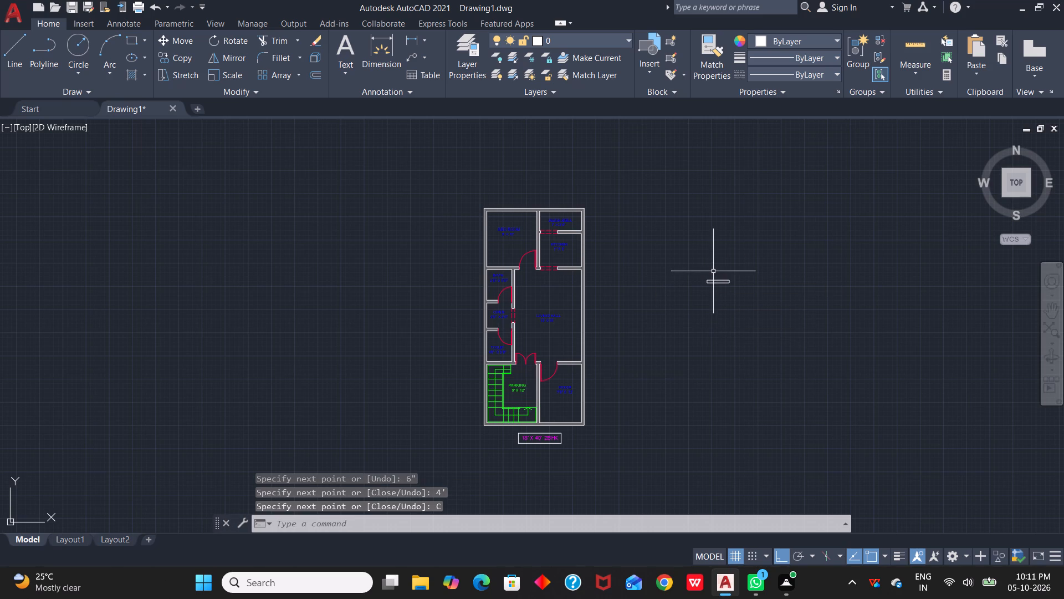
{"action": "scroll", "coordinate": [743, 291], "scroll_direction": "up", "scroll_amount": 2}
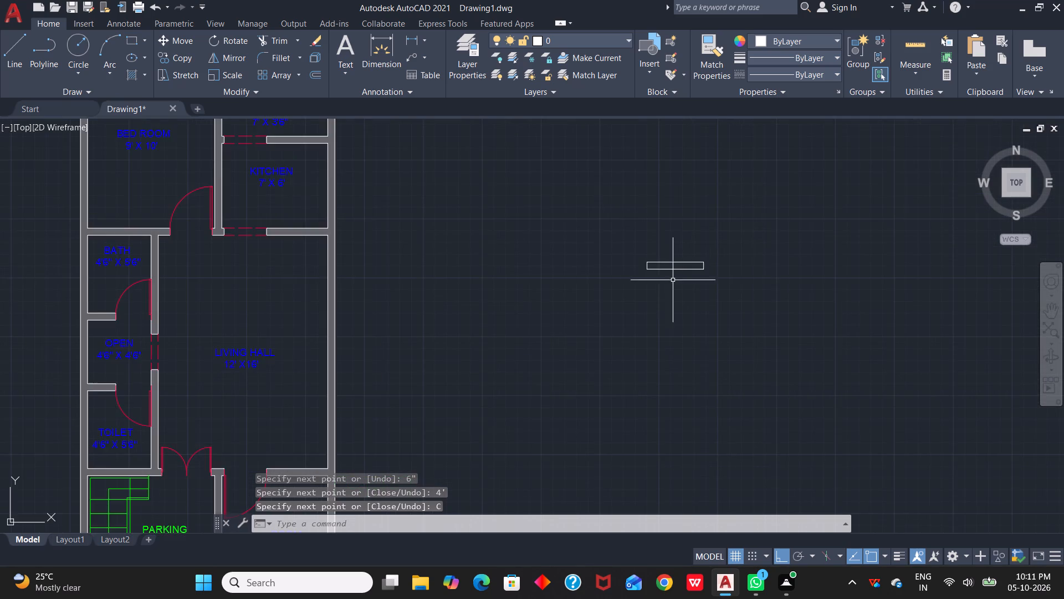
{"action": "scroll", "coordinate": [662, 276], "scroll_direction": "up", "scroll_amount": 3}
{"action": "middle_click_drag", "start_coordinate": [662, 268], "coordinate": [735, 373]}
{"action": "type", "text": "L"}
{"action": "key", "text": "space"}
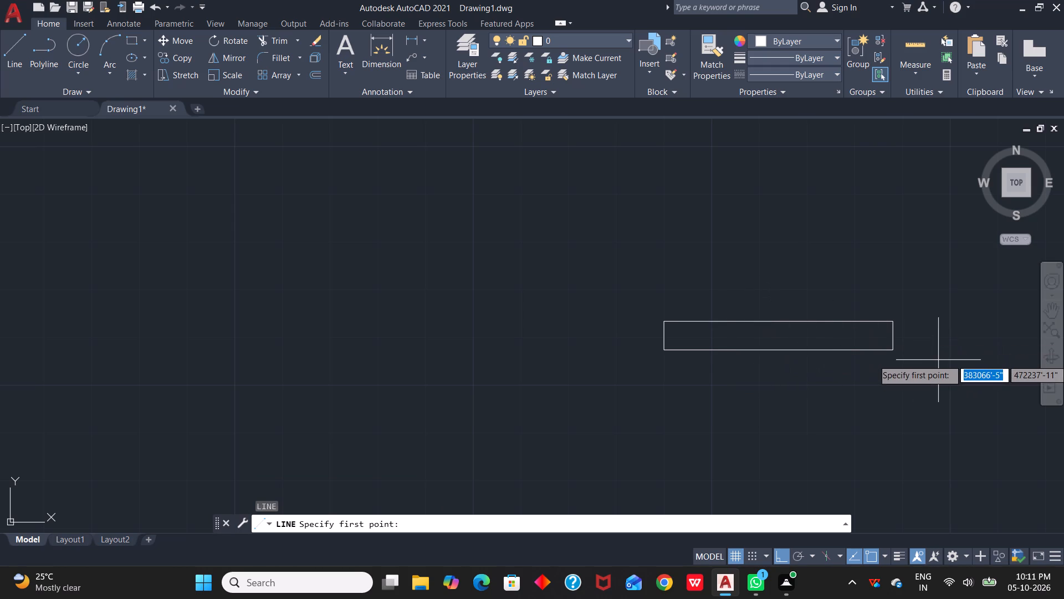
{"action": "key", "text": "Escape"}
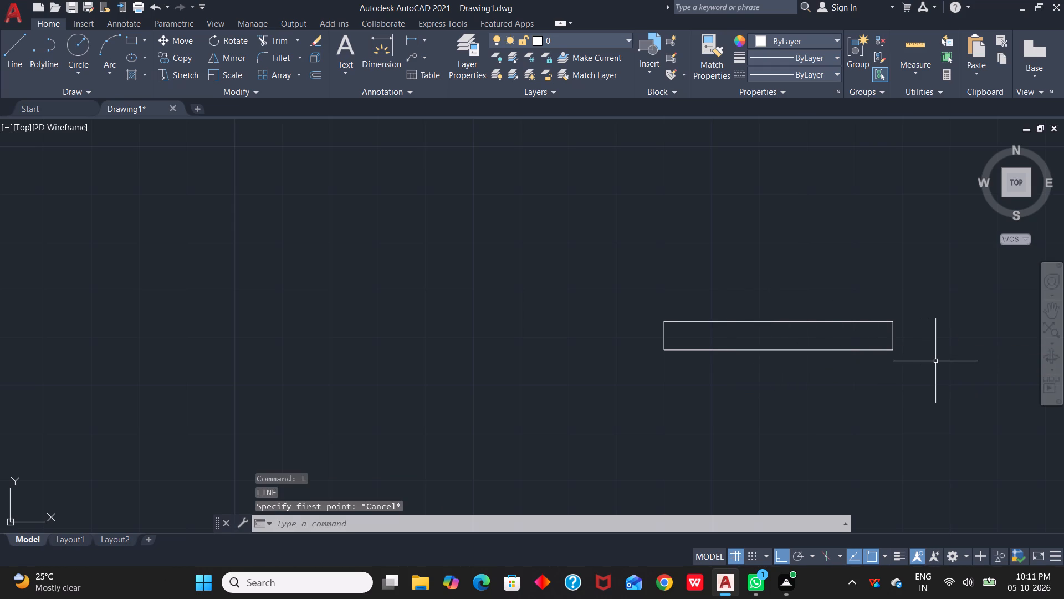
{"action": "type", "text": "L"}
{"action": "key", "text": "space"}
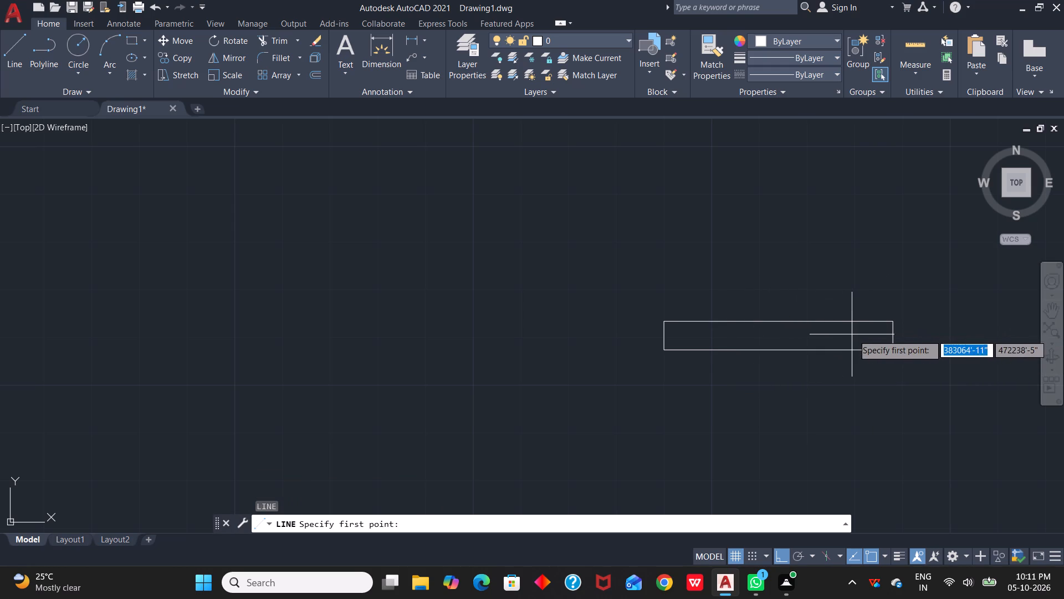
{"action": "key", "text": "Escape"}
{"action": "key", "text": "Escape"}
Offset the rectangle's upper long edge inward by 2", and offset that new line another 2" to make three strips.
{"action": "type", "text": "O"}
{"action": "key", "text": "space"}
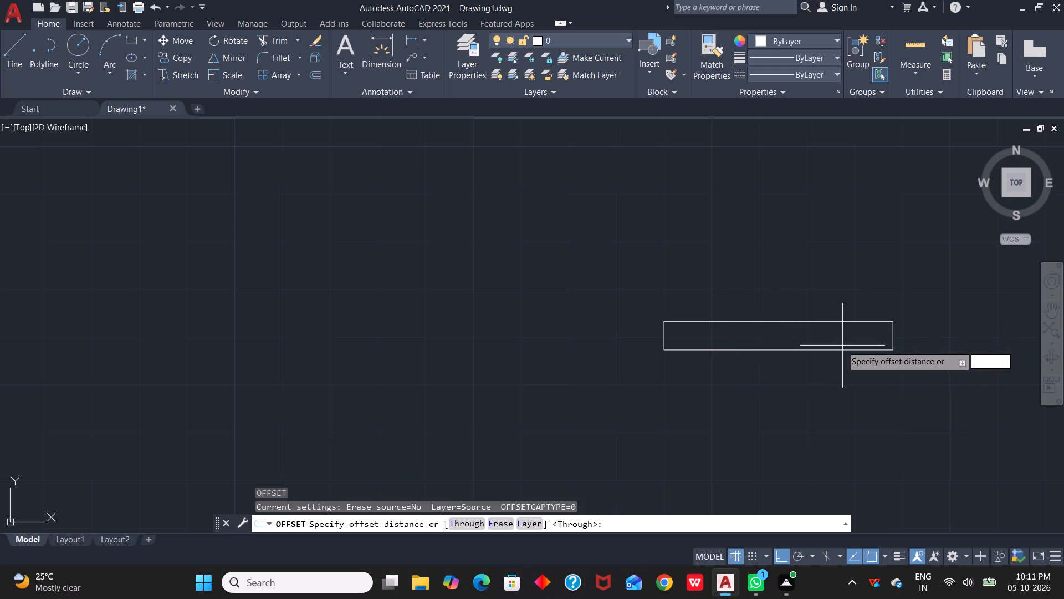
{"action": "type", "text": "2'"}
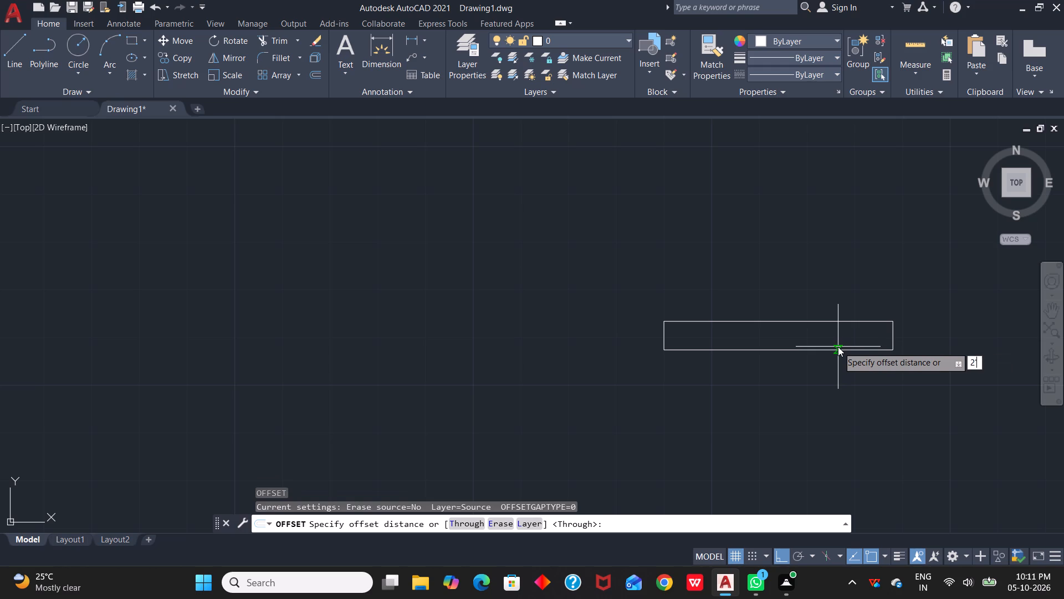
{"action": "key", "text": "BackSpace"}
{"action": "type", "text": "\""}
{"action": "key", "text": "space"}
{"action": "left_click", "coordinate": [818, 321]}
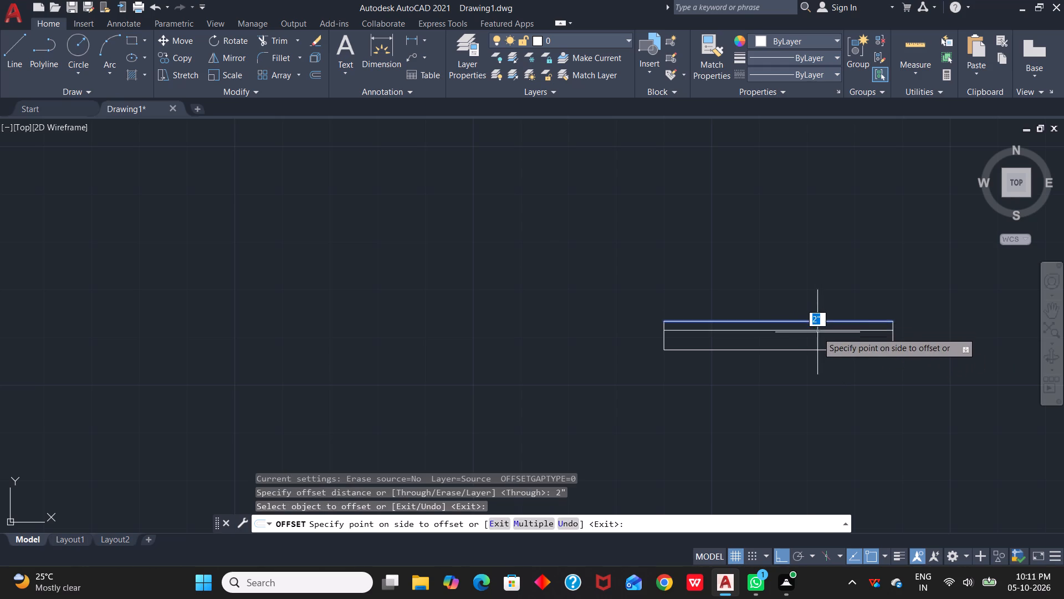
{"action": "left_click", "coordinate": [817, 333]}
{"action": "left_click", "coordinate": [818, 331]}
{"action": "left_click", "coordinate": [817, 341]}
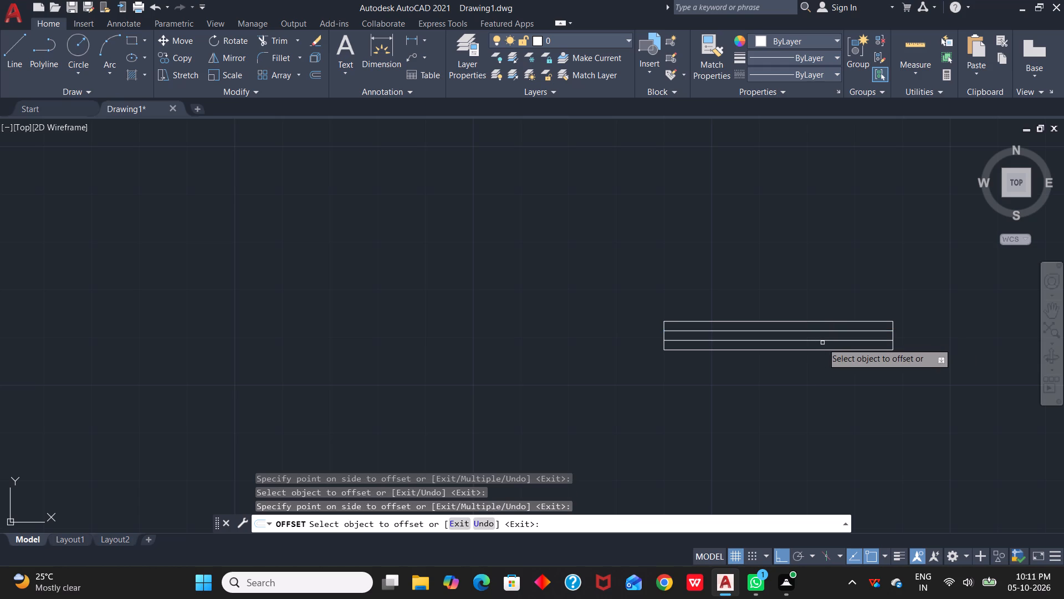
{"action": "key", "text": "Escape"}
{"action": "key", "text": "Escape"}
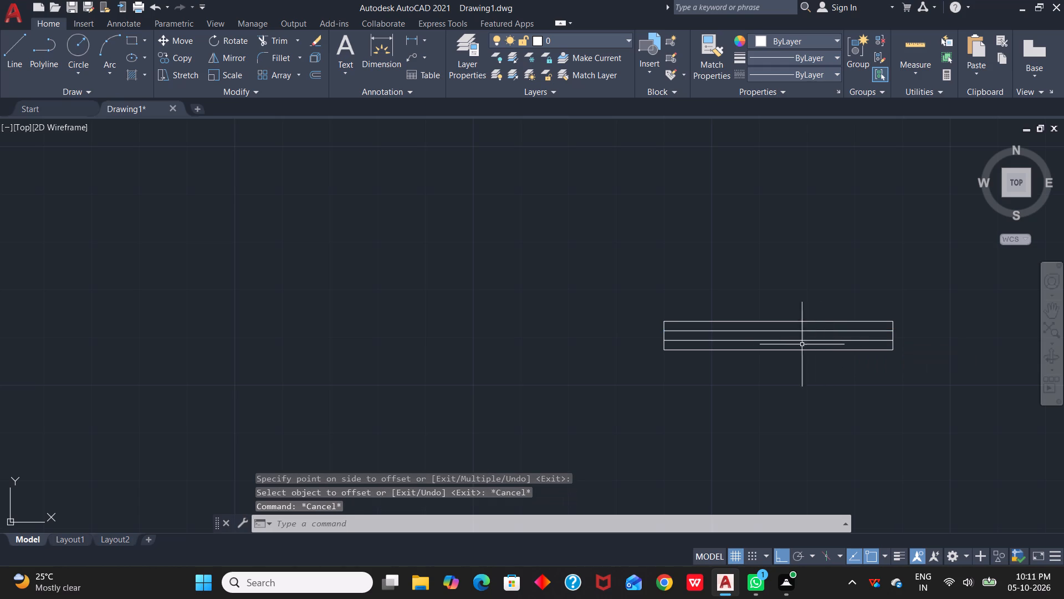
Fill the middle strip of the 4' rectangle with a solid yellow hatch, colour 241,235,31.
{"action": "scroll", "coordinate": [798, 346], "scroll_direction": "up", "scroll_amount": 1}
{"action": "scroll", "coordinate": [798, 346], "scroll_direction": "down", "scroll_amount": 2}
{"action": "middle_click_drag", "start_coordinate": [806, 357], "coordinate": [805, 356]}
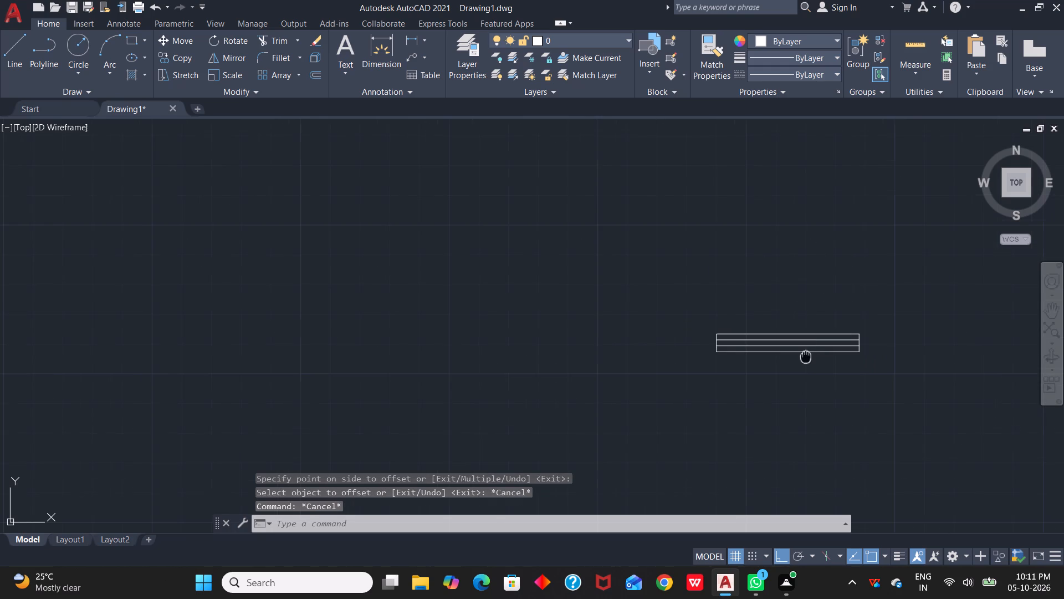
{"action": "middle_click_drag", "start_coordinate": [805, 356], "coordinate": [793, 351]}
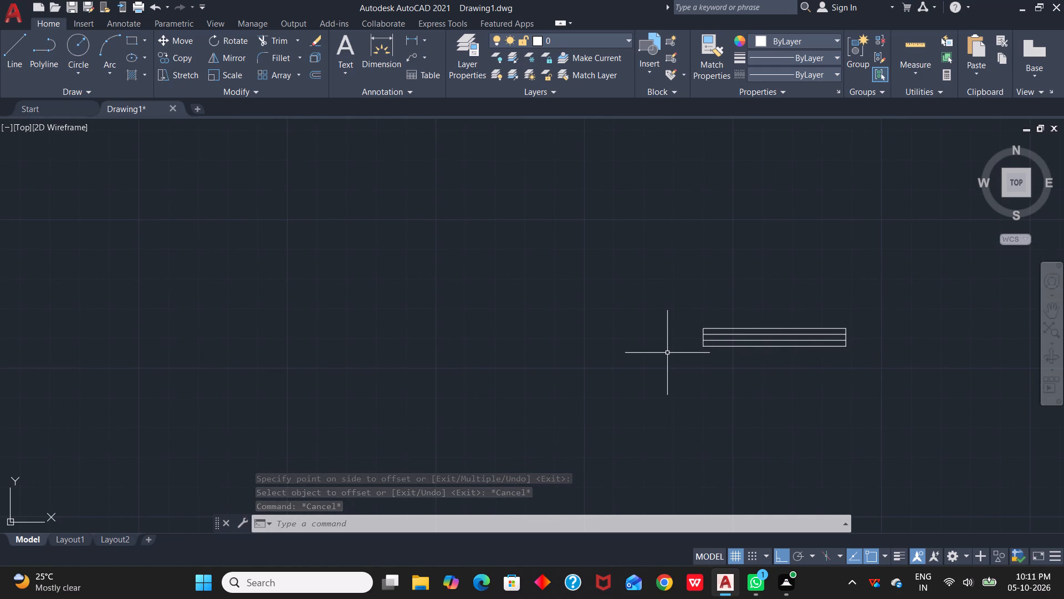
{"action": "type", "text": "H"}
{"action": "key", "text": "space"}
{"action": "scroll", "coordinate": [697, 337], "scroll_direction": "up", "scroll_amount": 3}
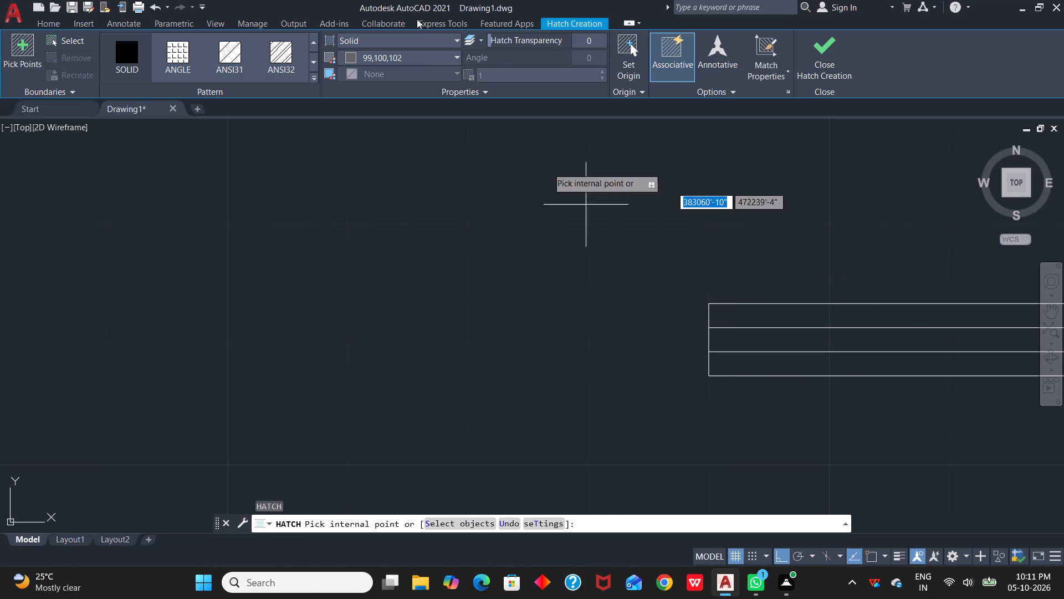
{"action": "left_click", "coordinate": [454, 55]}
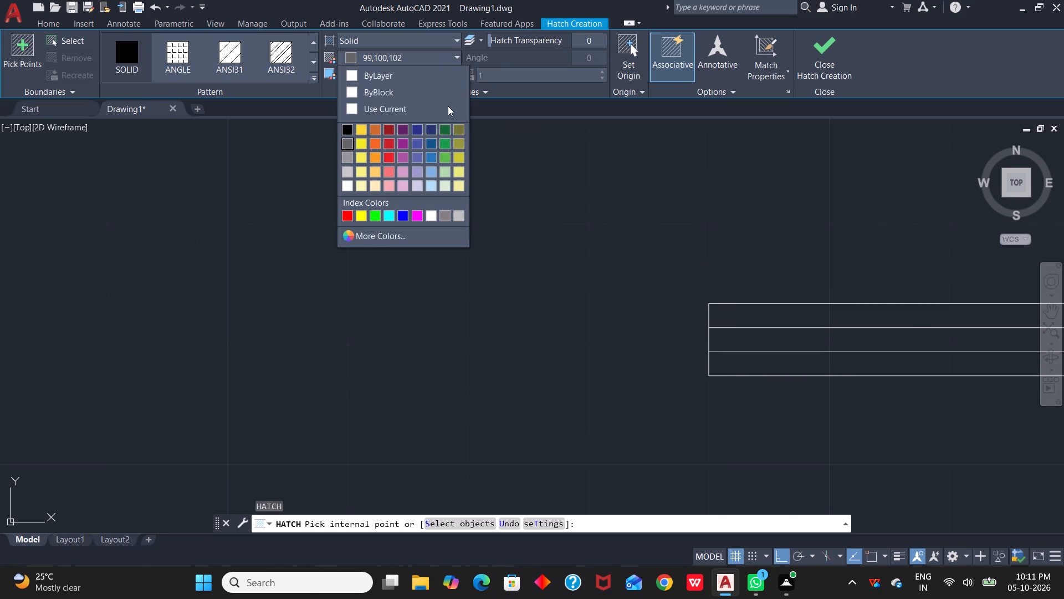
{"action": "left_click", "coordinate": [361, 144]}
{"action": "left_click", "coordinate": [773, 341]}
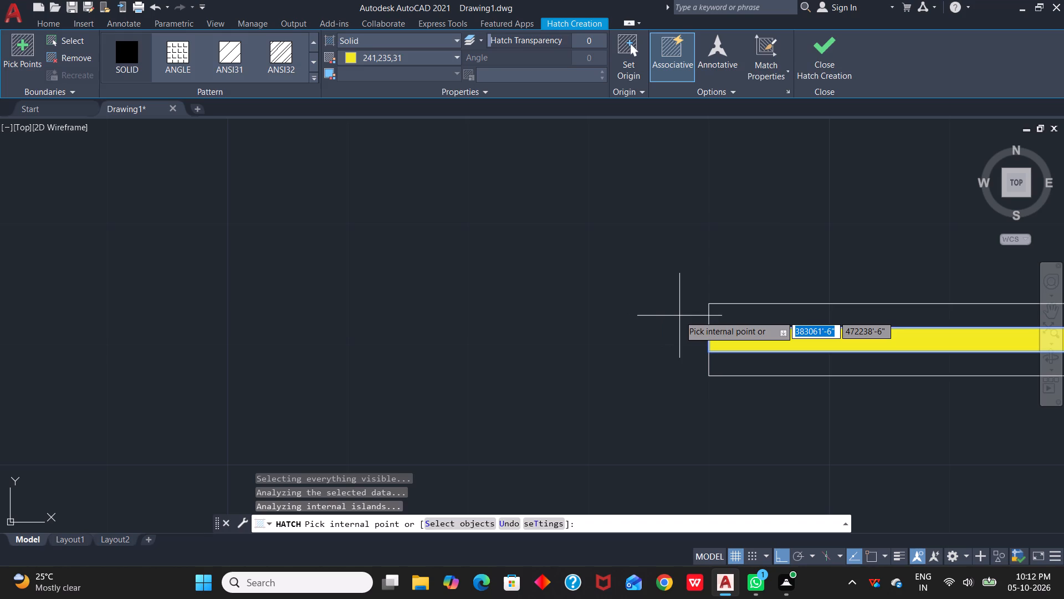
{"action": "key", "text": "Escape"}
{"action": "scroll", "coordinate": [805, 285], "scroll_direction": "down", "scroll_amount": 1}
{"action": "middle_click_drag", "start_coordinate": [797, 282], "coordinate": [656, 268]}
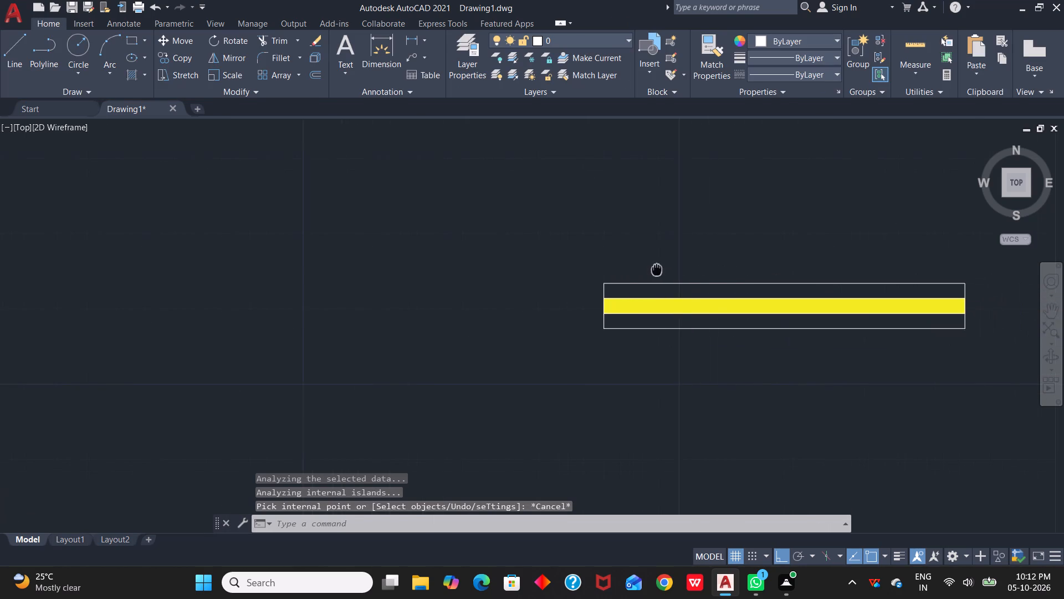
Set the window symbol's outline and inner lines to the yellow colour 241,235,31.
{"action": "middle_click_drag", "start_coordinate": [656, 268], "coordinate": [653, 268]}
{"action": "left_click_drag", "start_coordinate": [574, 269], "coordinate": [579, 272]}
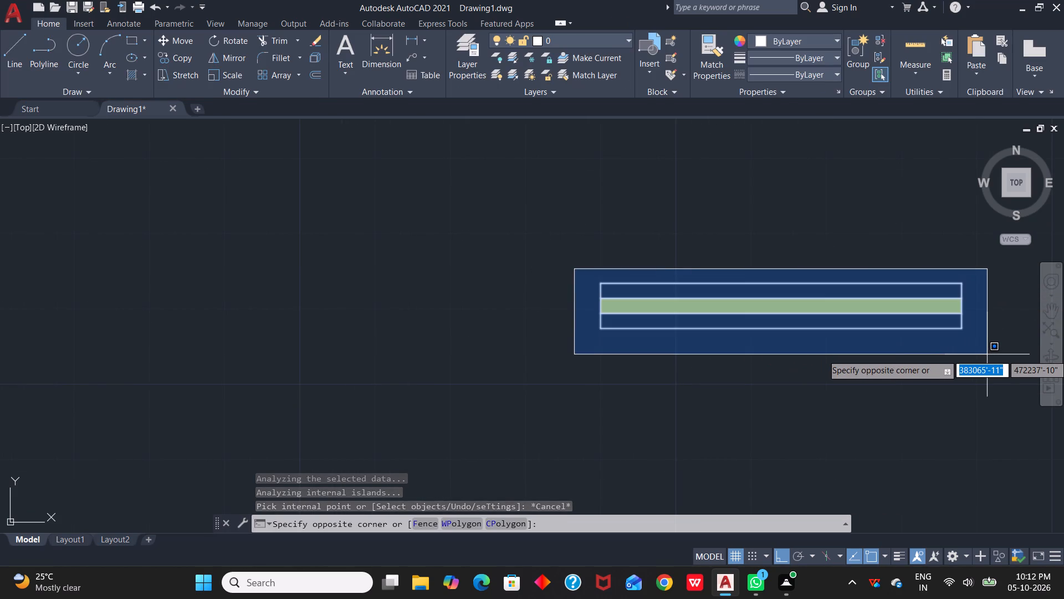
{"action": "key", "text": "Escape"}
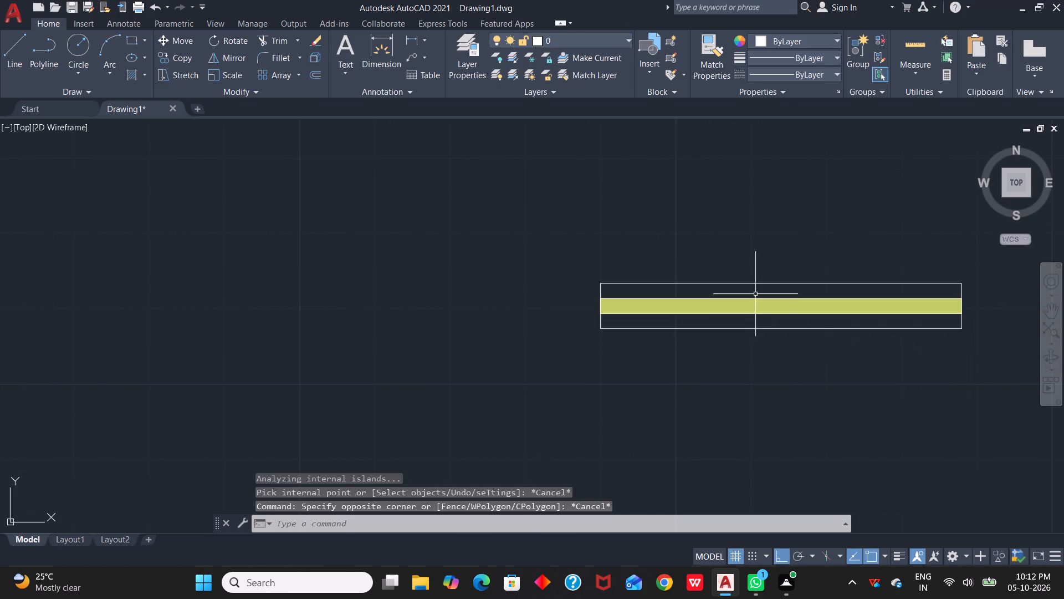
{"action": "left_click", "coordinate": [758, 284]}
{"action": "scroll", "coordinate": [637, 302], "scroll_direction": "up", "scroll_amount": 1}
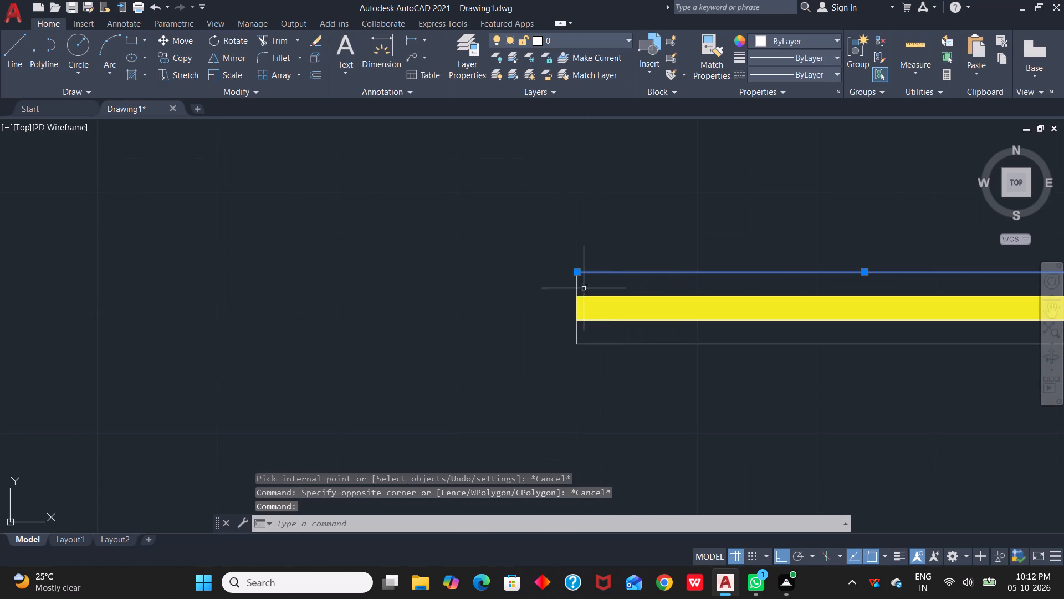
{"action": "left_click", "coordinate": [575, 285]}
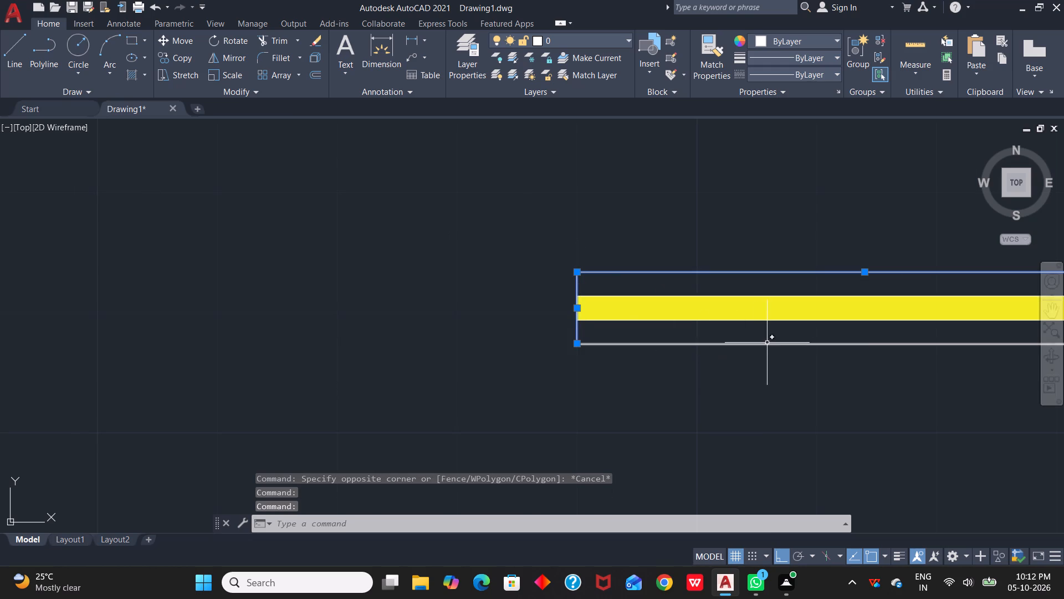
{"action": "left_click", "coordinate": [767, 343]}
{"action": "scroll", "coordinate": [800, 317], "scroll_direction": "up", "scroll_amount": 4}
{"action": "left_click", "coordinate": [773, 338]}
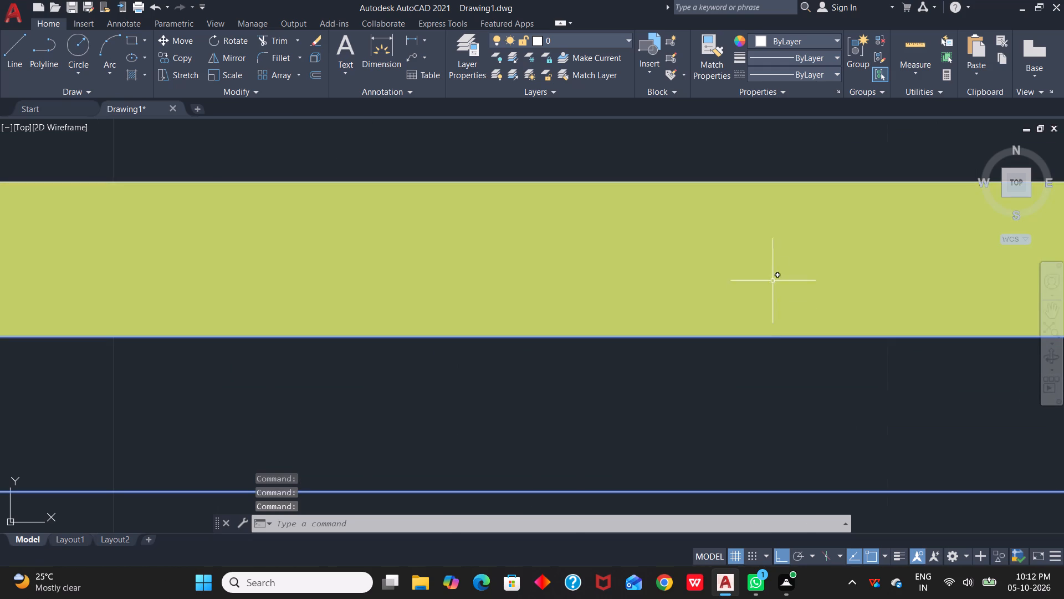
{"action": "left_click", "coordinate": [806, 181]}
{"action": "scroll", "coordinate": [844, 288], "scroll_direction": "down", "scroll_amount": 2}
{"action": "middle_click_drag", "start_coordinate": [835, 297], "coordinate": [799, 298]}
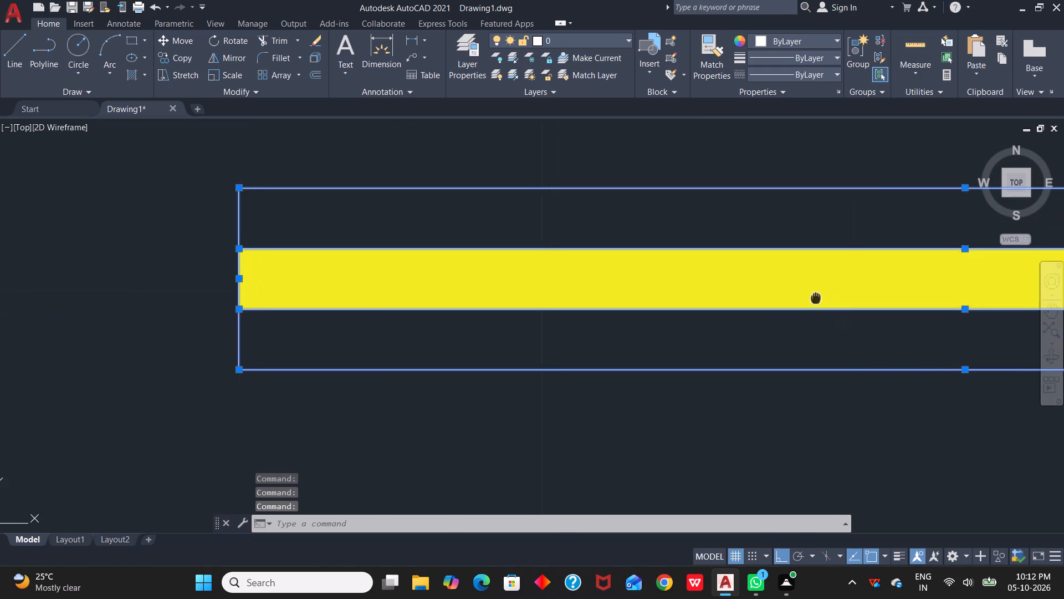
{"action": "middle_click_drag", "start_coordinate": [799, 298], "coordinate": [652, 288]}
{"action": "scroll", "coordinate": [898, 308], "scroll_direction": "down", "scroll_amount": 2}
{"action": "middle_click_drag", "start_coordinate": [894, 308], "coordinate": [652, 307]}
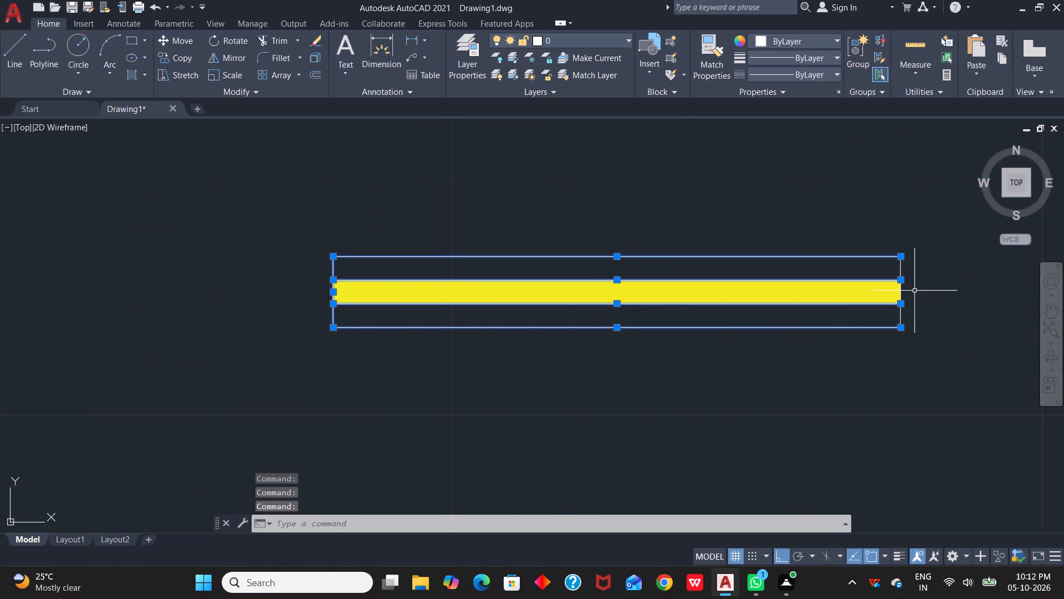
{"action": "scroll", "coordinate": [904, 293], "scroll_direction": "up", "scroll_amount": 3}
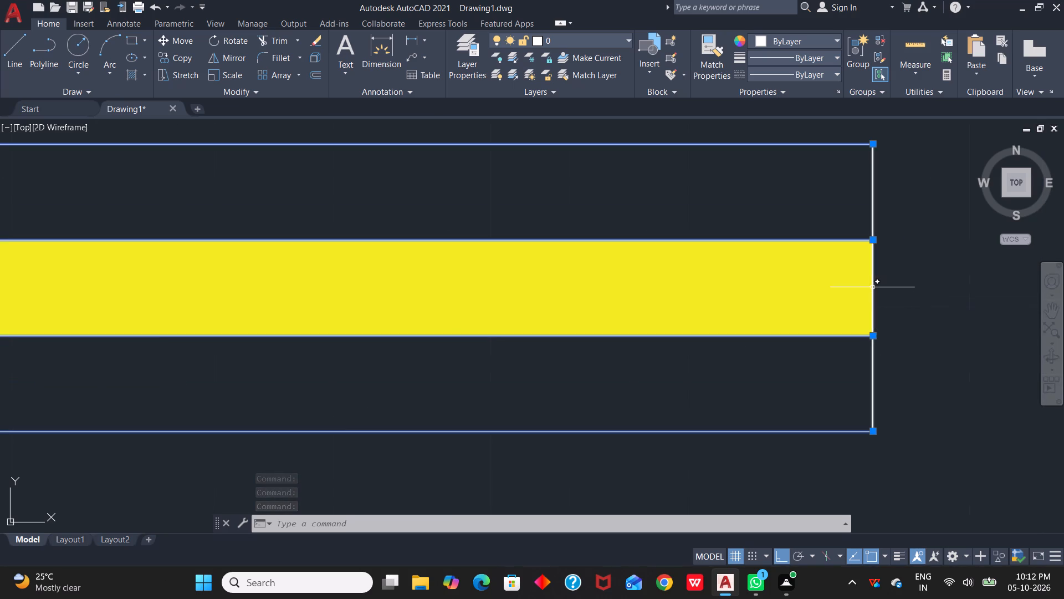
{"action": "left_click", "coordinate": [872, 287]}
{"action": "scroll", "coordinate": [734, 332], "scroll_direction": "down", "scroll_amount": 2}
{"action": "scroll", "coordinate": [362, 325], "scroll_direction": "down", "scroll_amount": 1}
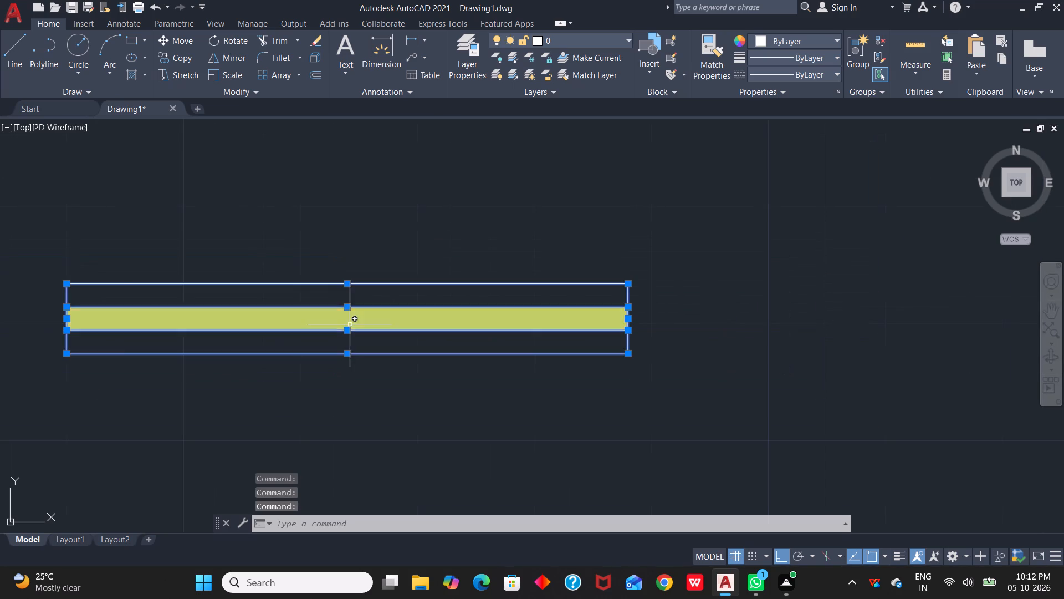
{"action": "middle_click_drag", "start_coordinate": [350, 324], "coordinate": [542, 322]}
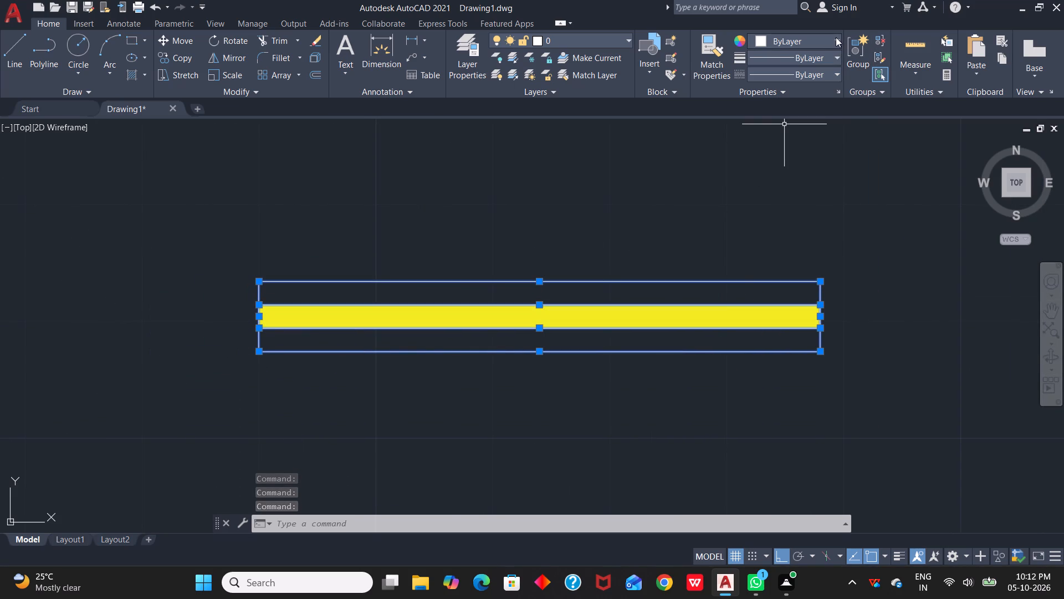
{"action": "left_click", "coordinate": [836, 37]}
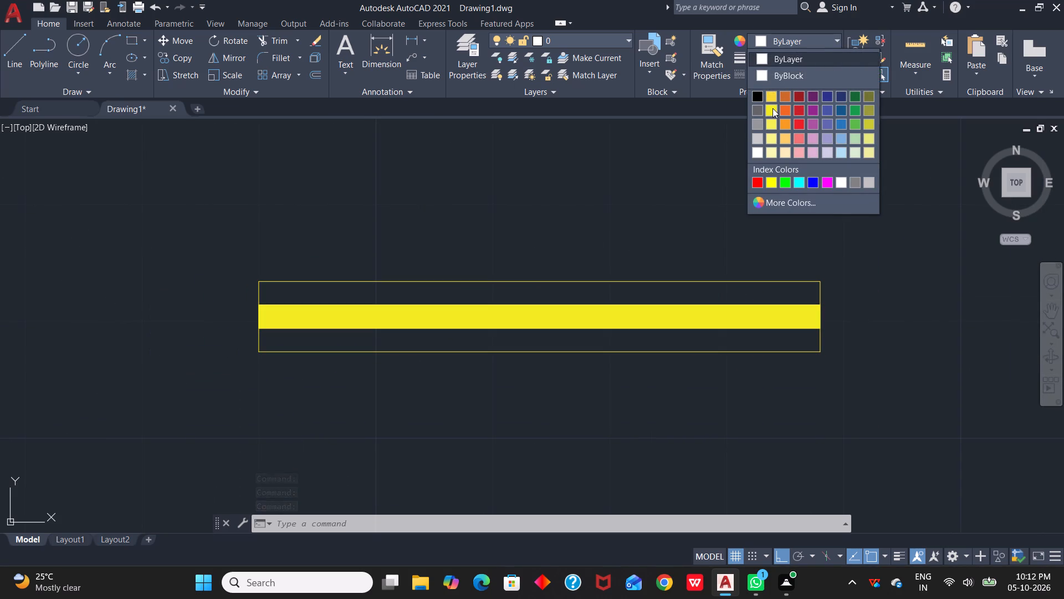
{"action": "left_click", "coordinate": [773, 108]}
{"action": "key", "text": "Escape"}
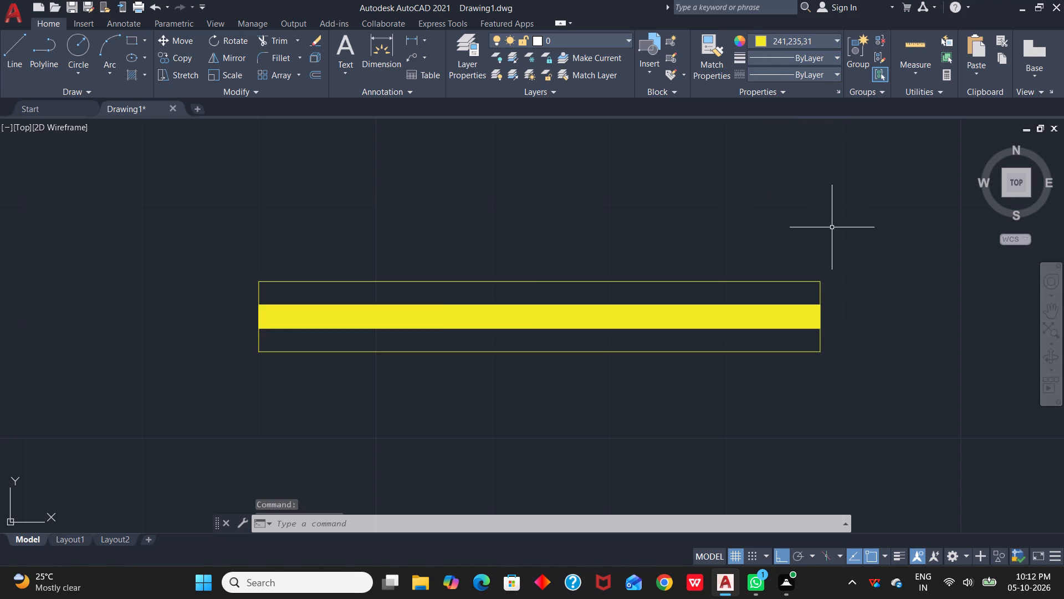
Group all the lines and the hatch of the yellow window symbol into one object.
{"action": "scroll", "coordinate": [751, 253], "scroll_direction": "down", "scroll_amount": 1}
{"action": "scroll", "coordinate": [633, 253], "scroll_direction": "down", "scroll_amount": 1}
{"action": "left_click_drag", "start_coordinate": [493, 234], "coordinate": [505, 243]}
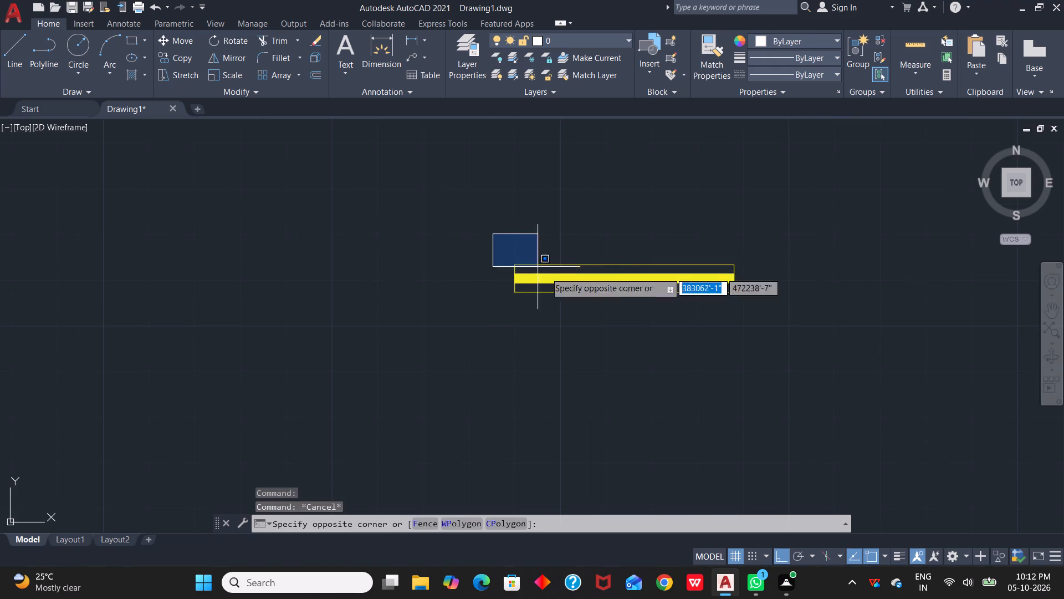
{"action": "left_click", "coordinate": [766, 332]}
{"action": "type", "text": "G"}
{"action": "key", "text": "space"}
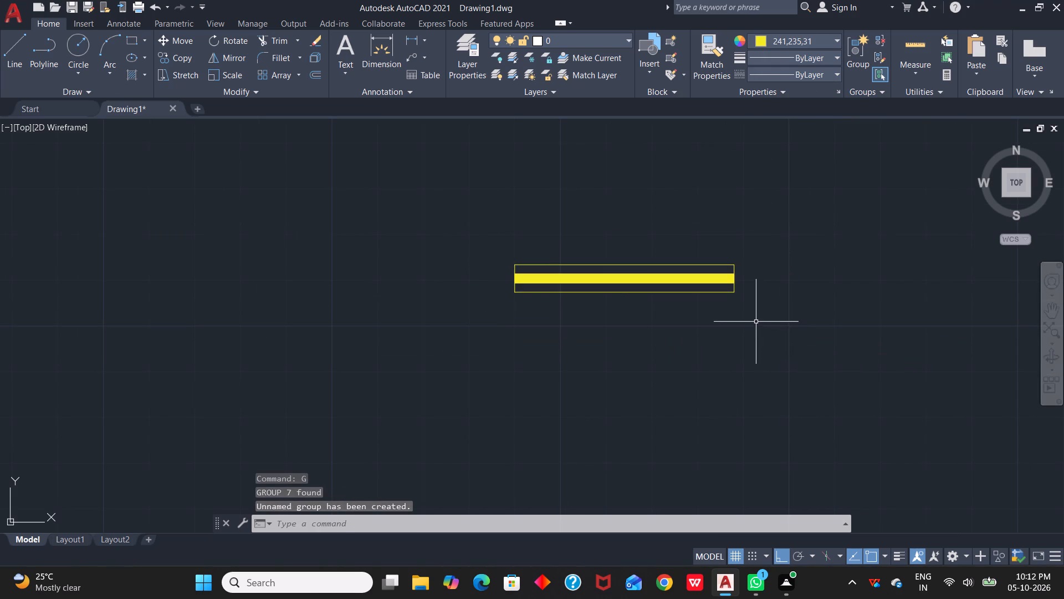
{"action": "key", "text": "Escape"}
Fill the connected walls of the floor plan with a solid hatch in yellow, colour 241,235,31.
{"action": "scroll", "coordinate": [511, 262], "scroll_direction": "down", "scroll_amount": 1}
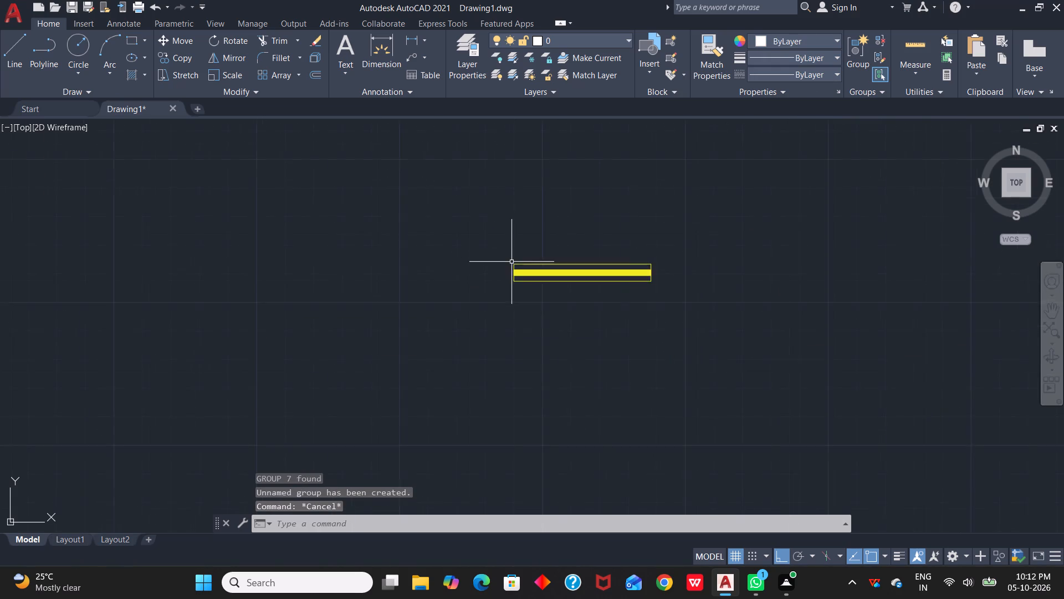
{"action": "scroll", "coordinate": [511, 262], "scroll_direction": "down", "scroll_amount": 3}
{"action": "middle_click_drag", "start_coordinate": [414, 265], "coordinate": [682, 298]}
{"action": "scroll", "coordinate": [491, 205], "scroll_direction": "up", "scroll_amount": 1}
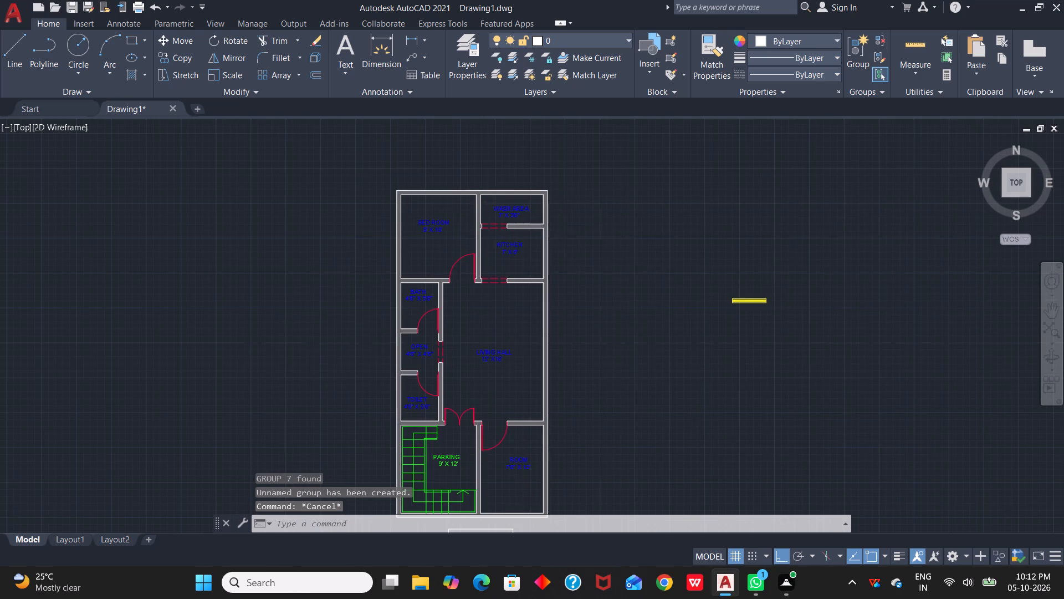
{"action": "key", "text": "h"}
{"action": "key", "text": "space"}
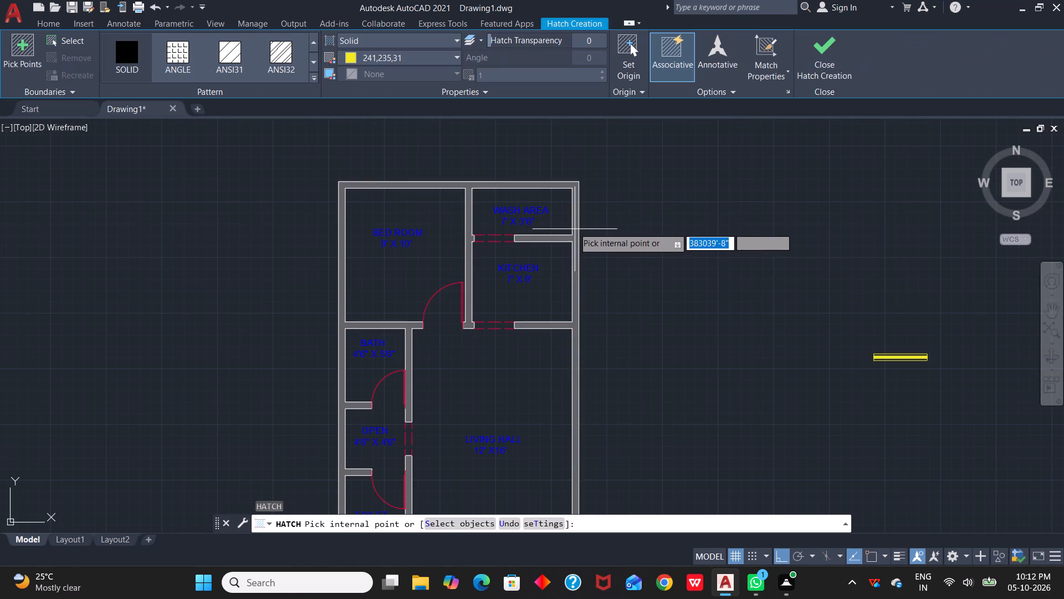
{"action": "left_click", "coordinate": [576, 222]}
{"action": "left_click", "coordinate": [576, 224]}
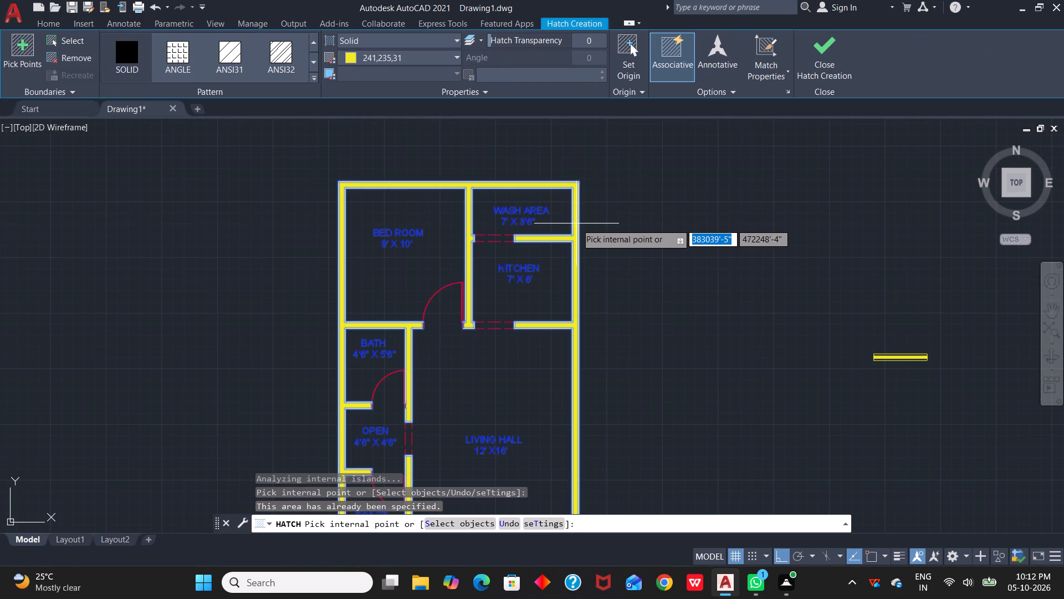
{"action": "left_click", "coordinate": [579, 224]}
{"action": "scroll", "coordinate": [579, 235], "scroll_direction": "up", "scroll_amount": 3}
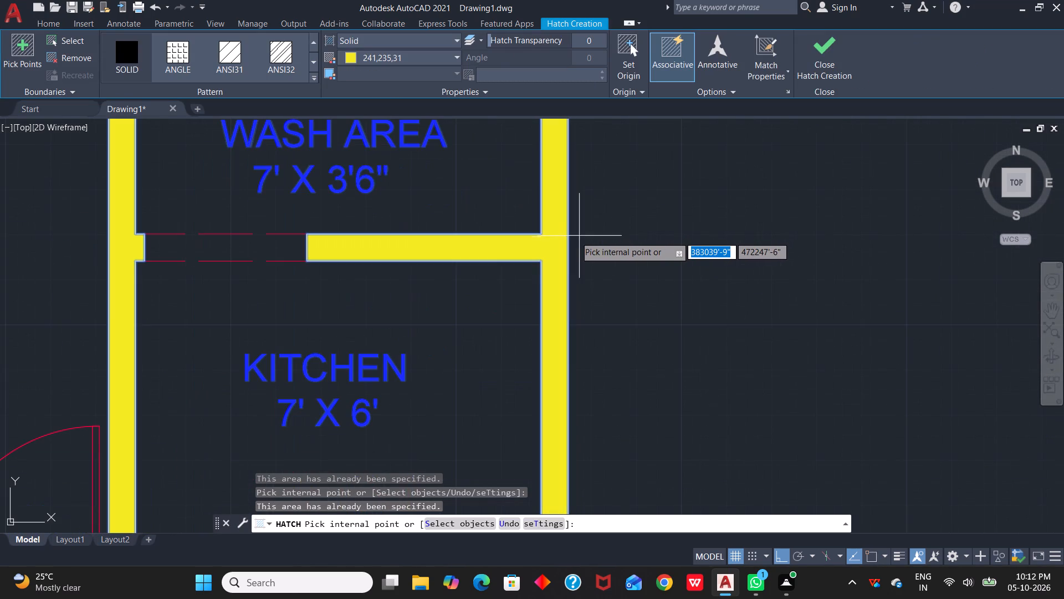
{"action": "left_click", "coordinate": [558, 240]}
{"action": "key", "text": "Escape"}
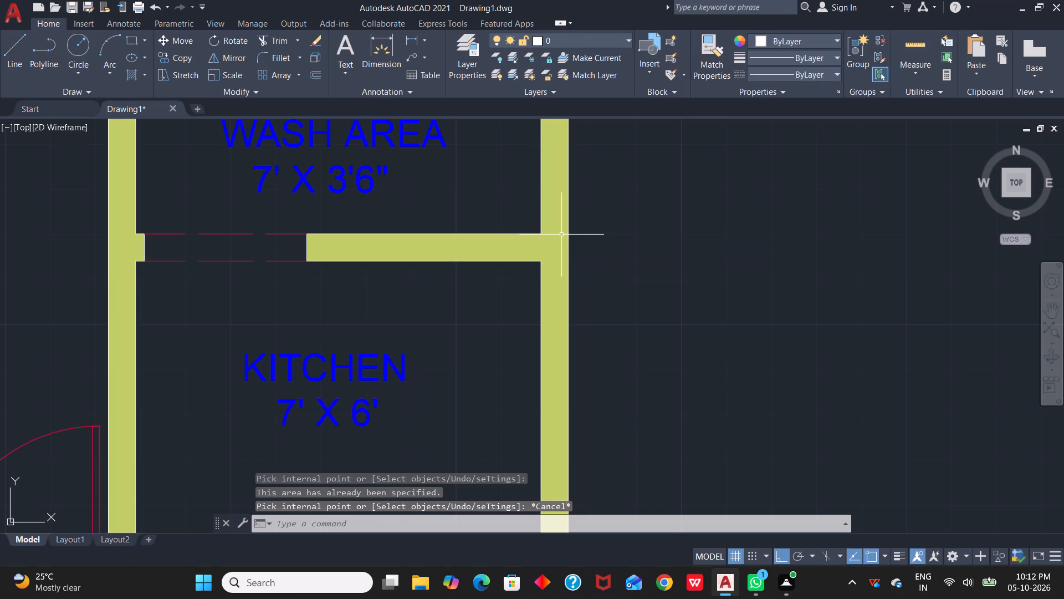
Set the wall hatch's colour to ByLayer.
{"action": "left_click", "coordinate": [561, 234]}
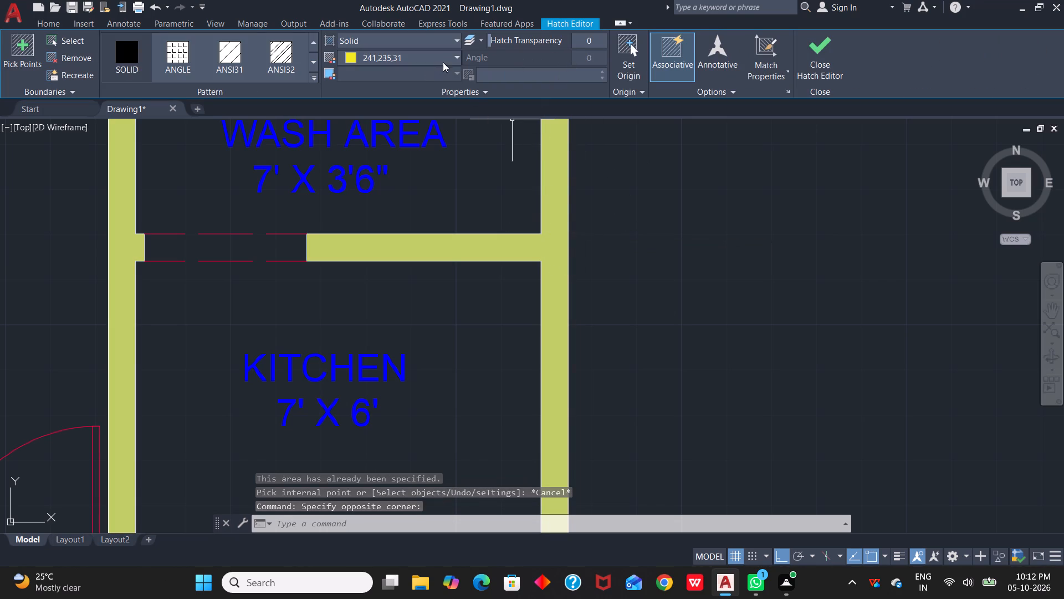
{"action": "left_click", "coordinate": [457, 57]}
{"action": "left_click", "coordinate": [397, 73]}
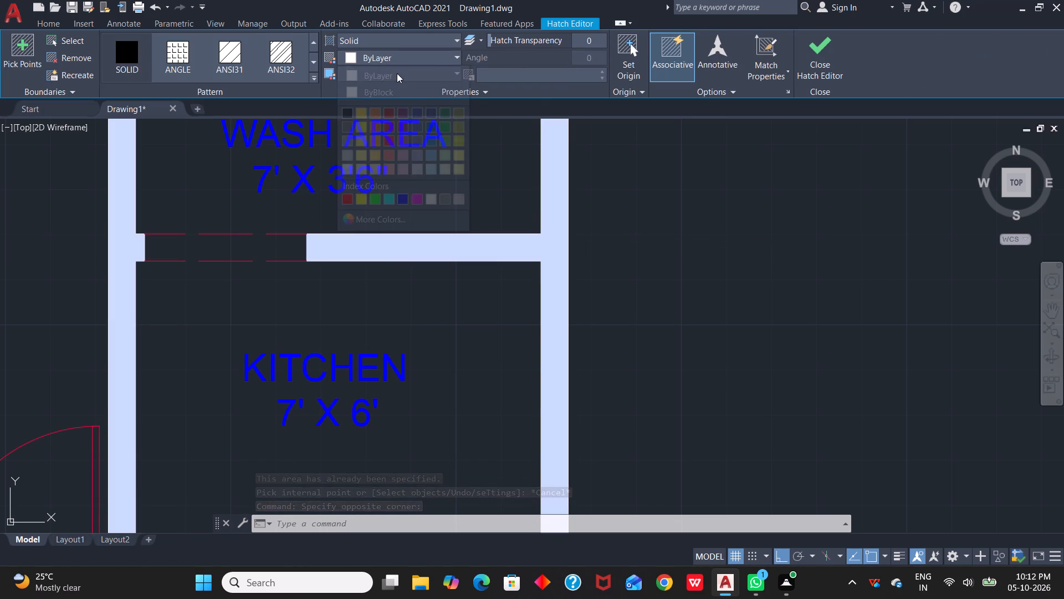
{"action": "left_click", "coordinate": [454, 55]}
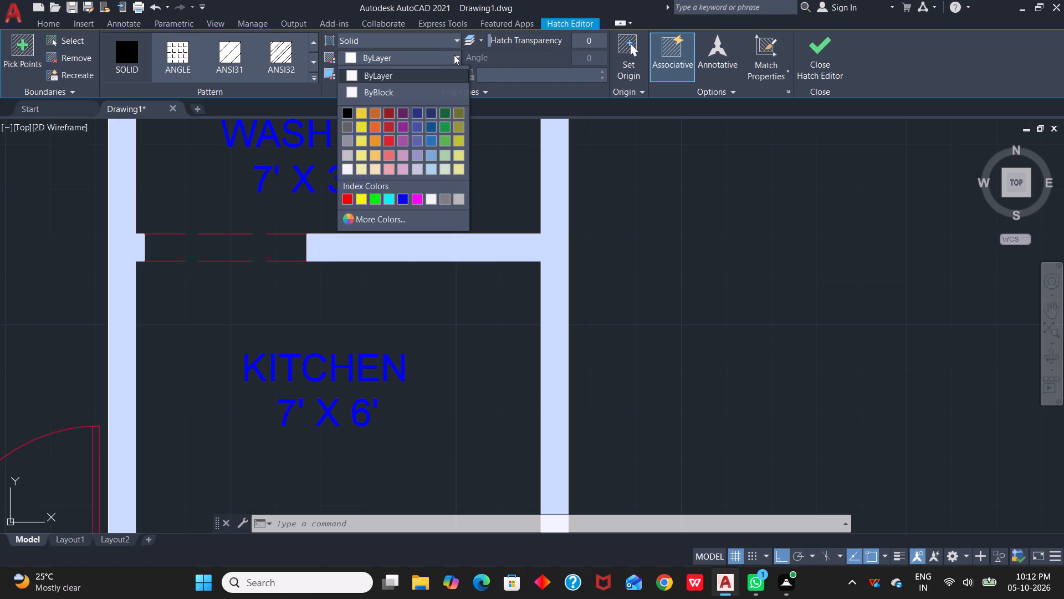
{"action": "left_click", "coordinate": [401, 75]}
{"action": "key", "text": "Escape"}
Copy the grouped window symbol from its upper-left corner onto the outer edge of the bedroom's top wall, with Ortho off.
{"action": "scroll", "coordinate": [587, 261], "scroll_direction": "down", "scroll_amount": 1}
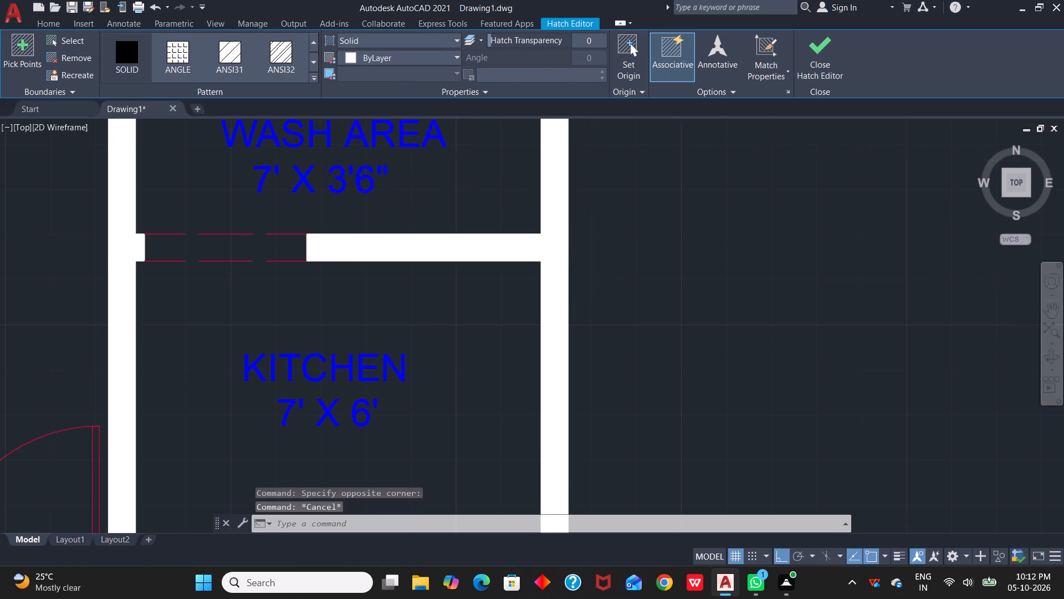
{"action": "scroll", "coordinate": [587, 261], "scroll_direction": "down", "scroll_amount": 2}
{"action": "scroll", "coordinate": [644, 307], "scroll_direction": "down", "scroll_amount": 1}
{"action": "middle_click_drag", "start_coordinate": [644, 307], "coordinate": [748, 182]}
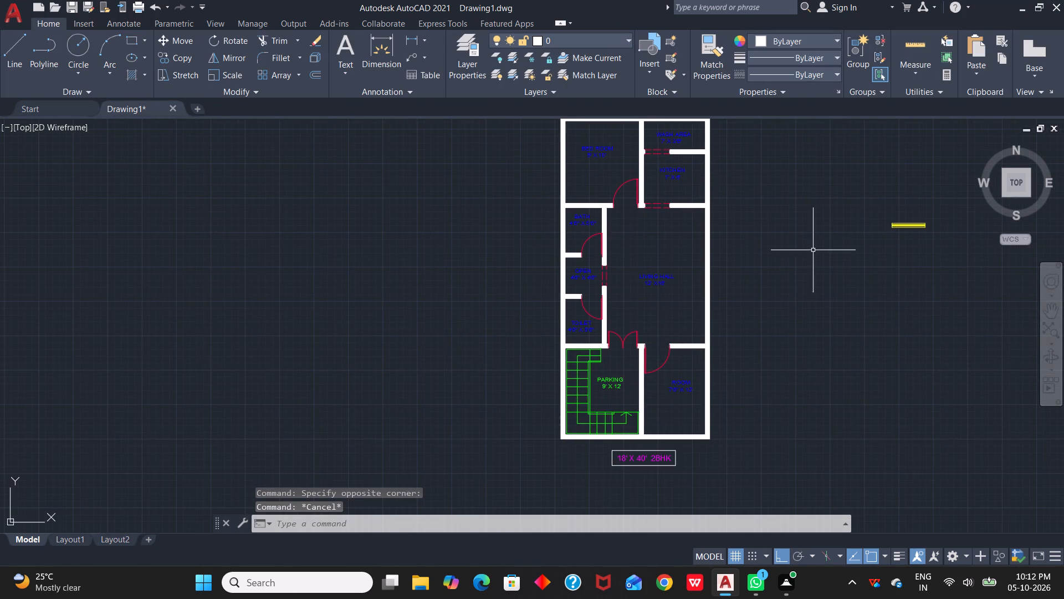
{"action": "scroll", "coordinate": [814, 252], "scroll_direction": "up", "scroll_amount": 1}
{"action": "middle_click_drag", "start_coordinate": [917, 228], "coordinate": [760, 250]}
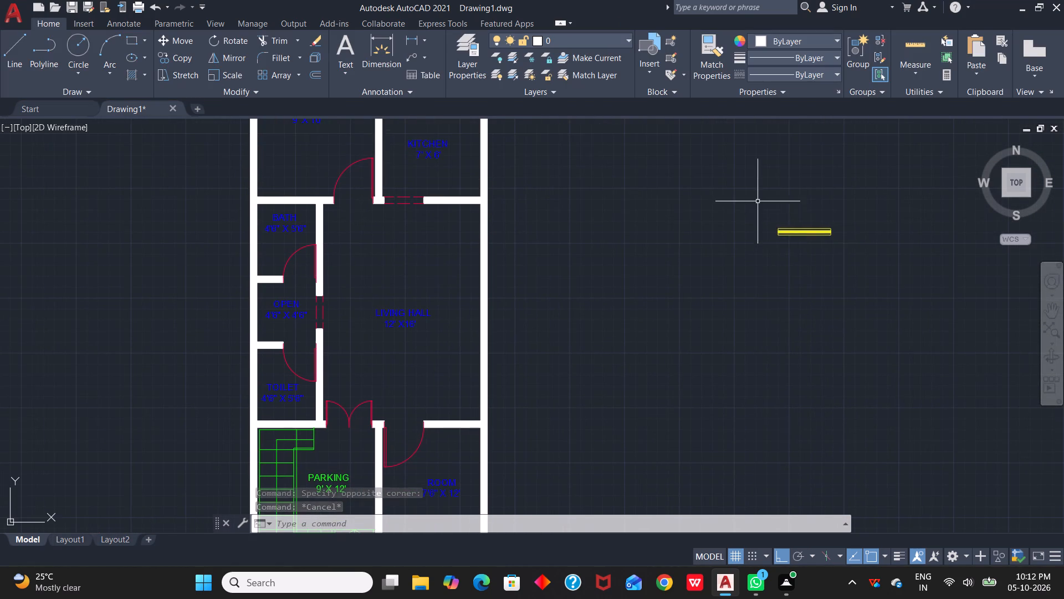
{"action": "left_click_drag", "start_coordinate": [758, 201], "coordinate": [770, 216]}
{"action": "left_click", "coordinate": [860, 275]}
{"action": "type", "text": "CO"}
{"action": "key", "text": "space"}
{"action": "scroll", "coordinate": [775, 248], "scroll_direction": "up", "scroll_amount": 2}
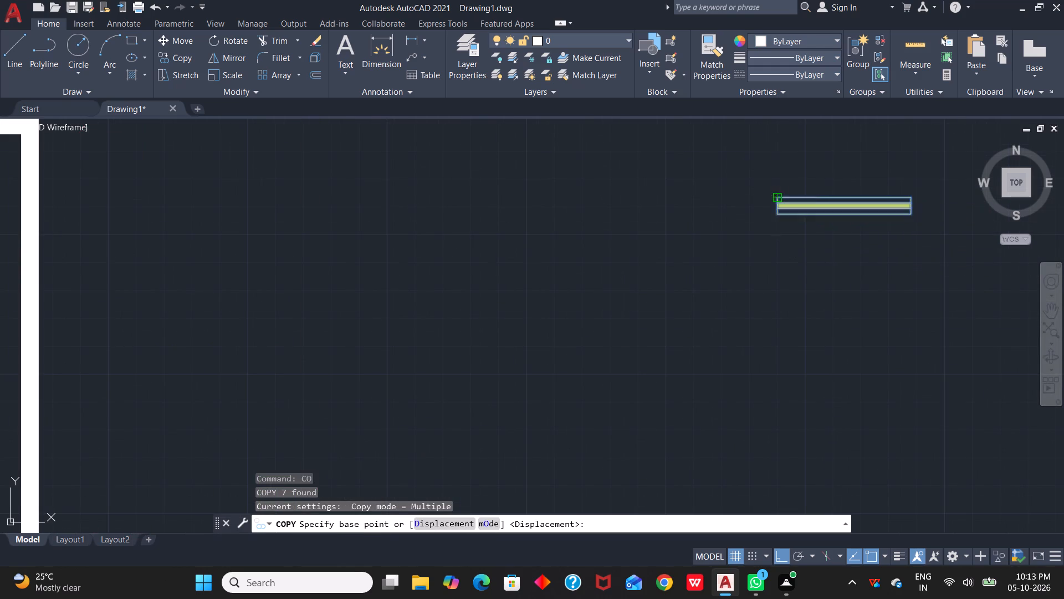
{"action": "left_click", "coordinate": [776, 197]}
{"action": "scroll", "coordinate": [493, 250], "scroll_direction": "down", "scroll_amount": 3}
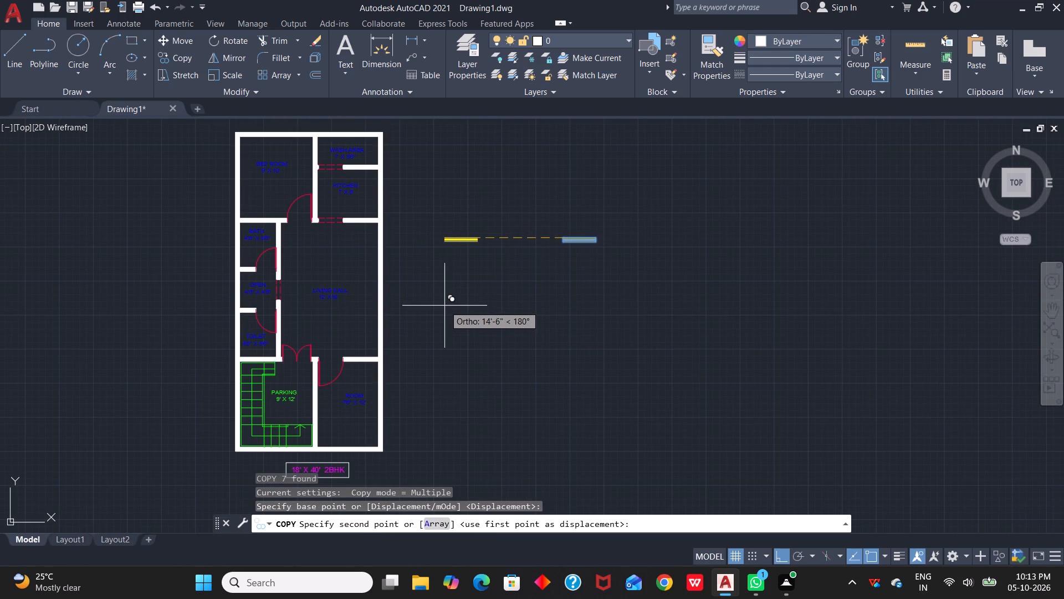
{"action": "key", "text": "F8"}
{"action": "middle_click_drag", "start_coordinate": [275, 156], "coordinate": [548, 285]}
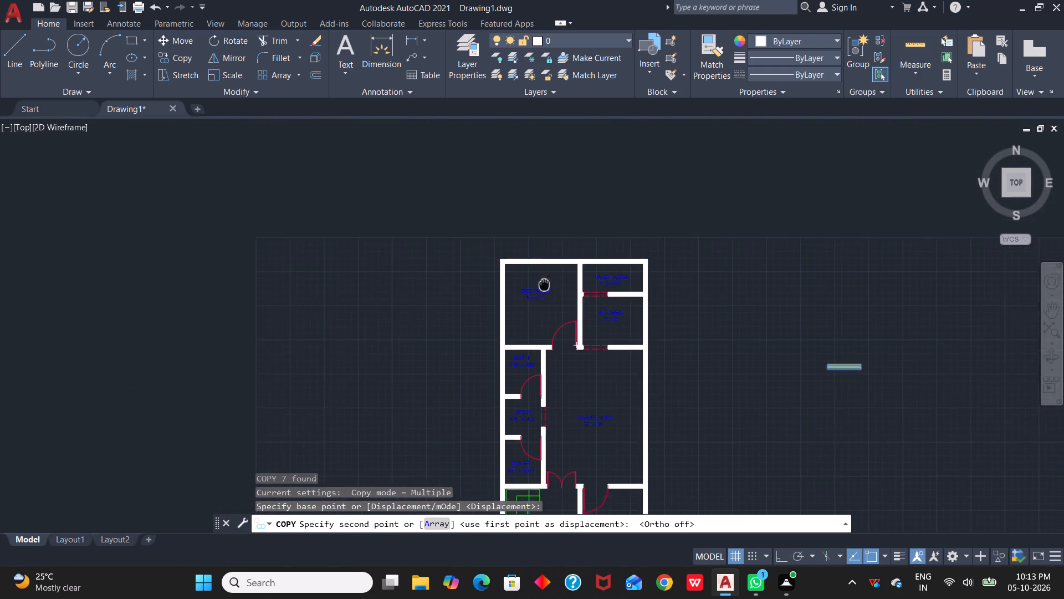
{"action": "middle_click_drag", "start_coordinate": [548, 285], "coordinate": [549, 286]}
{"action": "scroll", "coordinate": [540, 263], "scroll_direction": "up", "scroll_amount": 5}
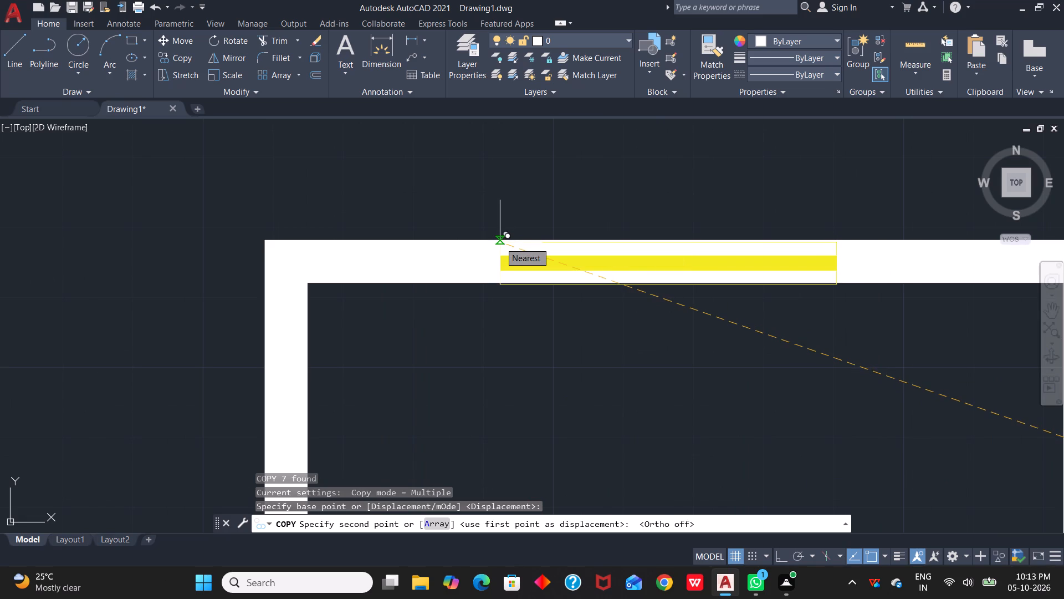
{"action": "scroll", "coordinate": [500, 242], "scroll_direction": "up", "scroll_amount": 2}
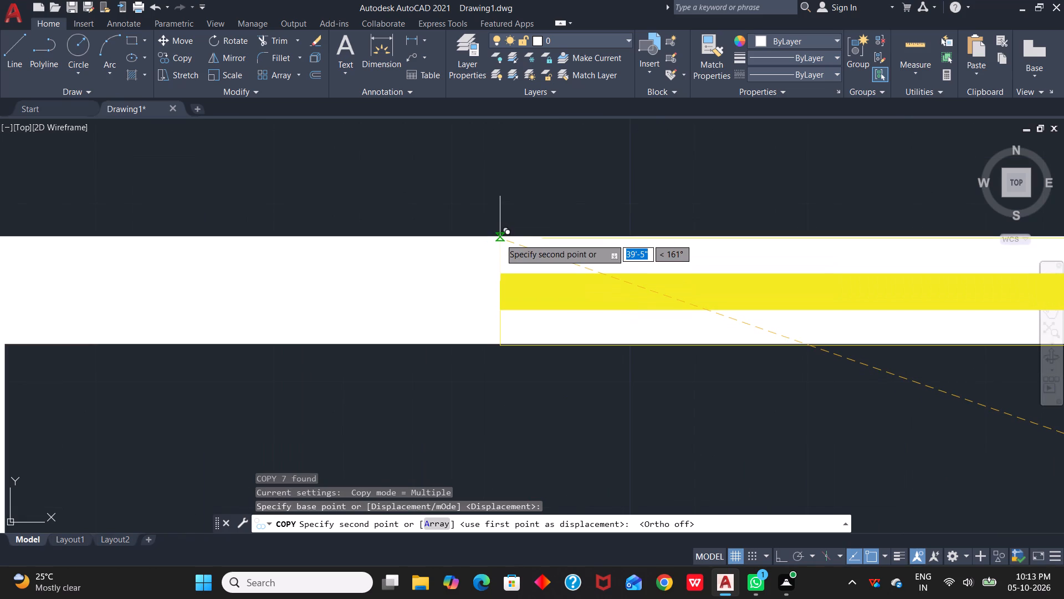
{"action": "left_click", "coordinate": [500, 237]}
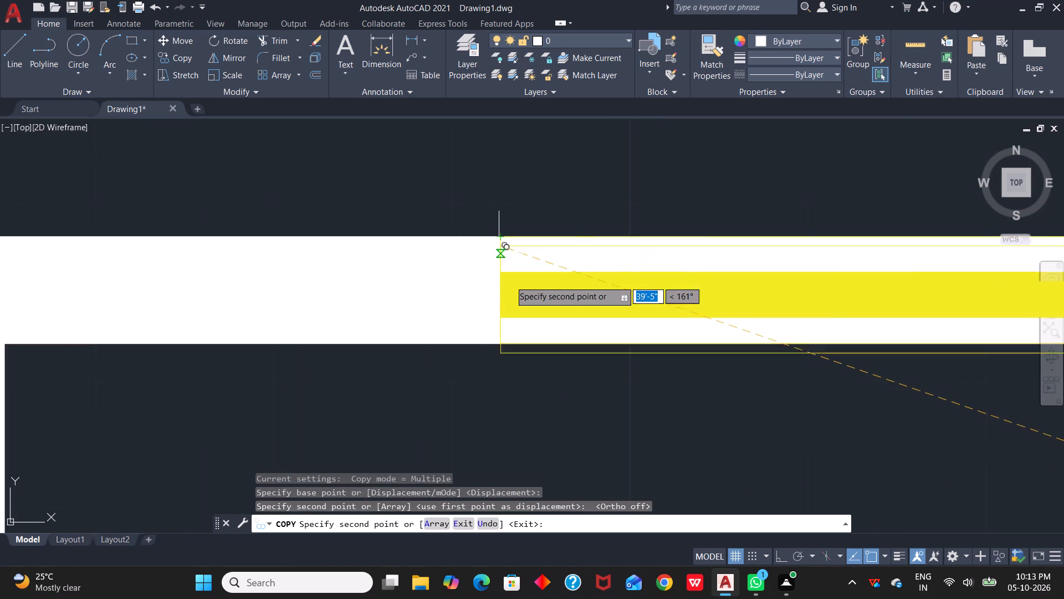
Place a copy of the window symbol on the outer edge of the wash area's top wall, near its right end.
{"action": "scroll", "coordinate": [514, 307], "scroll_direction": "down", "scroll_amount": 3}
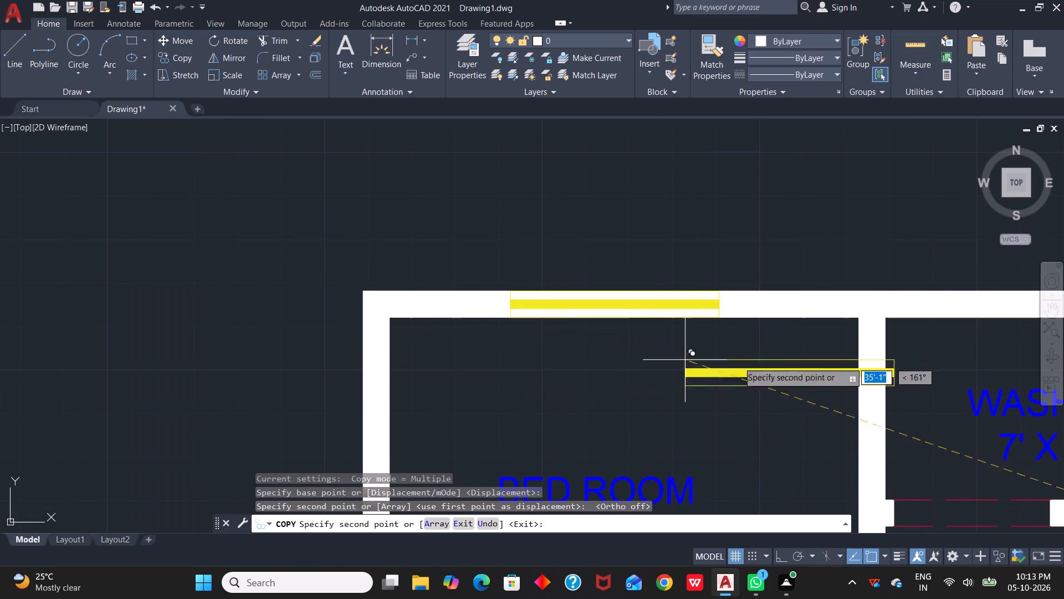
{"action": "middle_click_drag", "start_coordinate": [817, 337], "coordinate": [471, 322]}
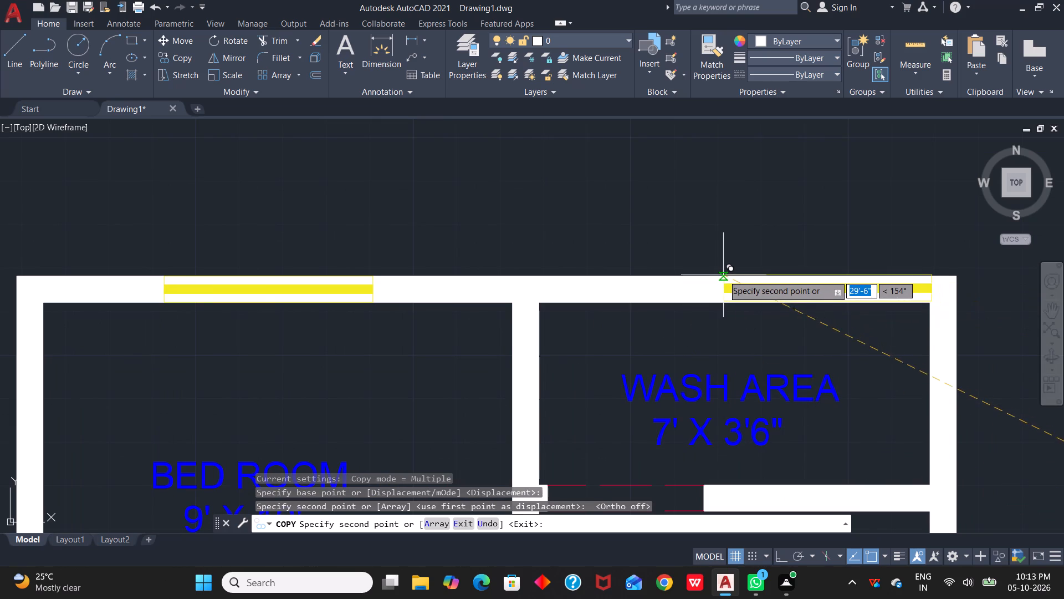
{"action": "scroll", "coordinate": [718, 275], "scroll_direction": "up", "scroll_amount": 2}
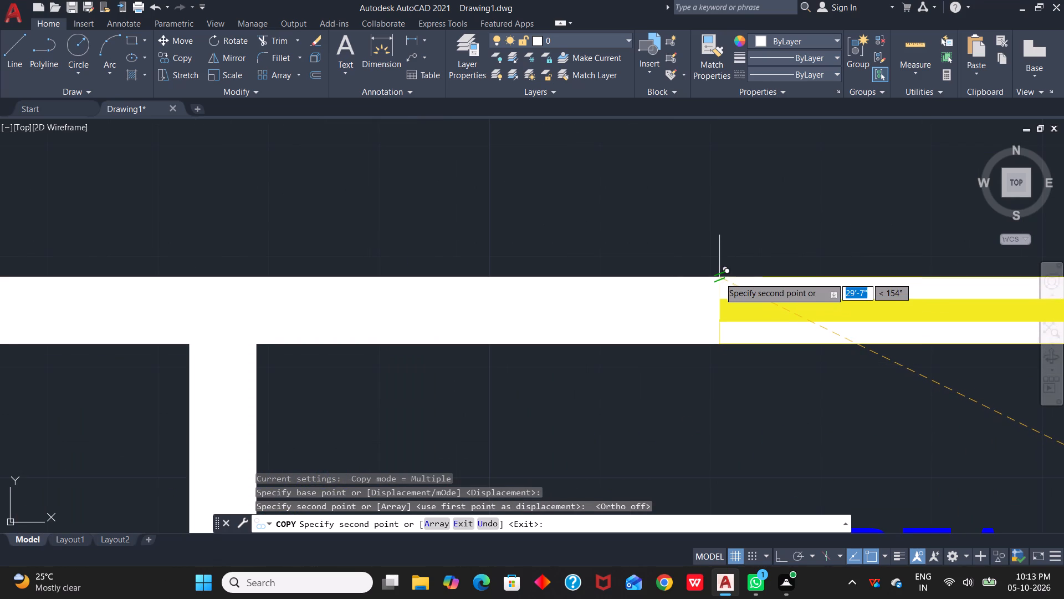
{"action": "left_click", "coordinate": [719, 277]}
Place another copy of the window symbol on the inner edge of the 7'6" X 12' room's bottom wall and end the Copy command.
{"action": "scroll", "coordinate": [741, 316], "scroll_direction": "down", "scroll_amount": 3}
{"action": "middle_click_drag", "start_coordinate": [733, 369], "coordinate": [613, 352]}
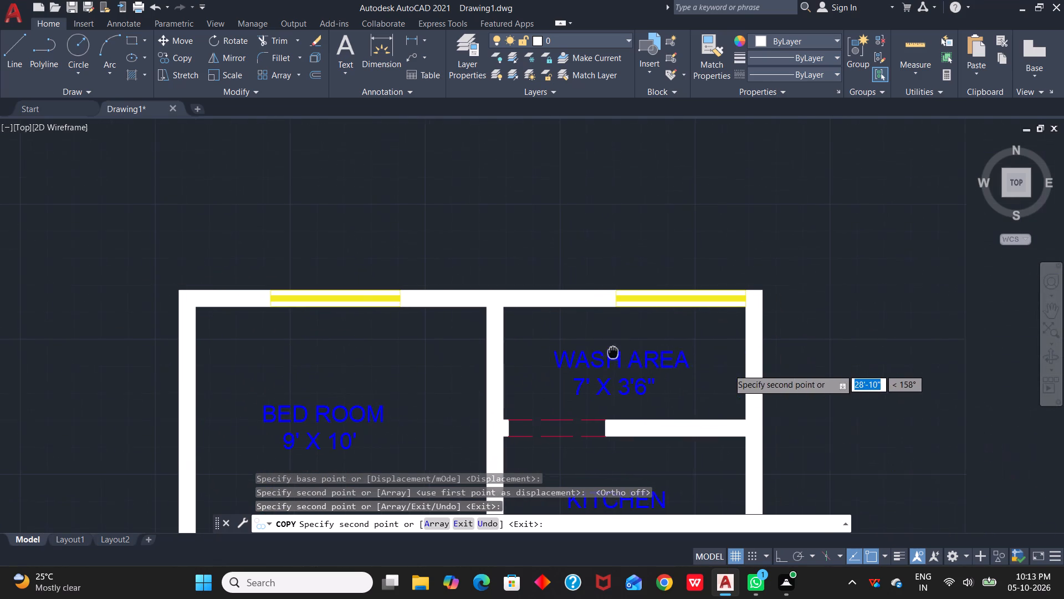
{"action": "middle_click_drag", "start_coordinate": [613, 352], "coordinate": [612, 351]}
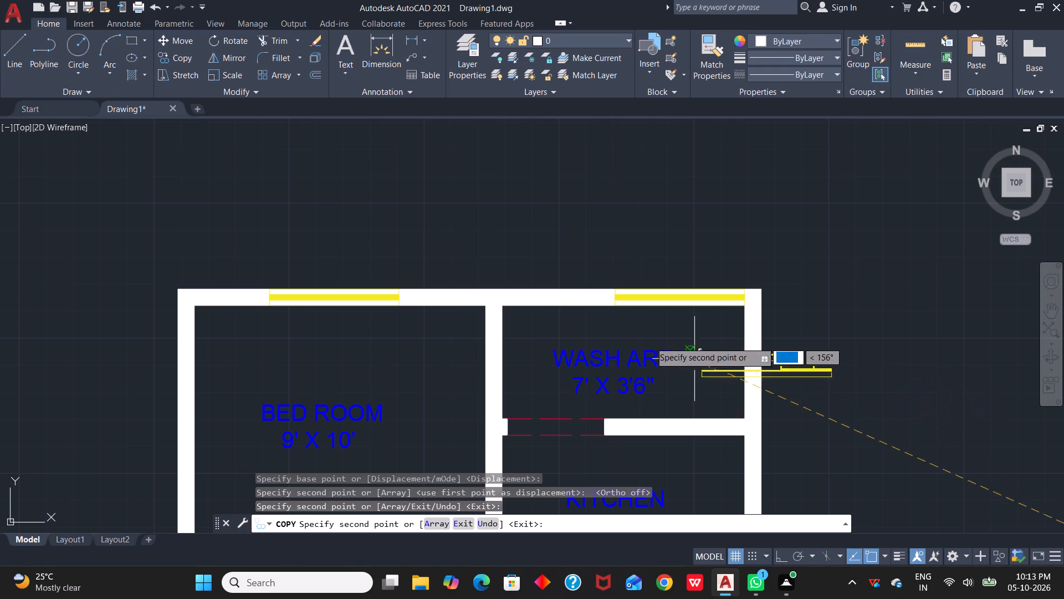
{"action": "scroll", "coordinate": [507, 290], "scroll_direction": "up", "scroll_amount": 3}
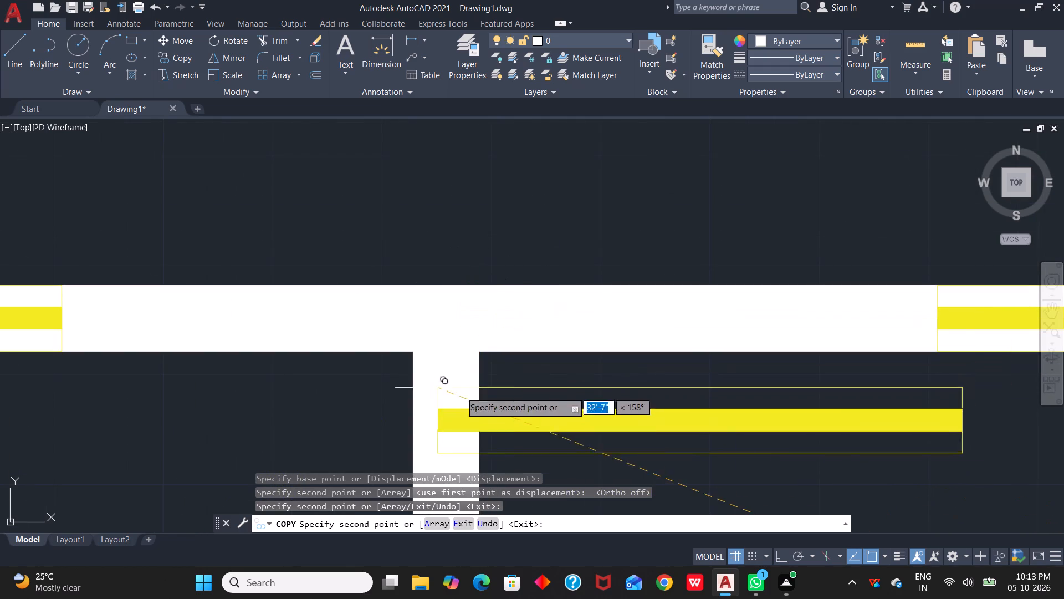
{"action": "scroll", "coordinate": [594, 388], "scroll_direction": "down", "scroll_amount": 3}
{"action": "middle_click_drag", "start_coordinate": [683, 430], "coordinate": [595, 311]}
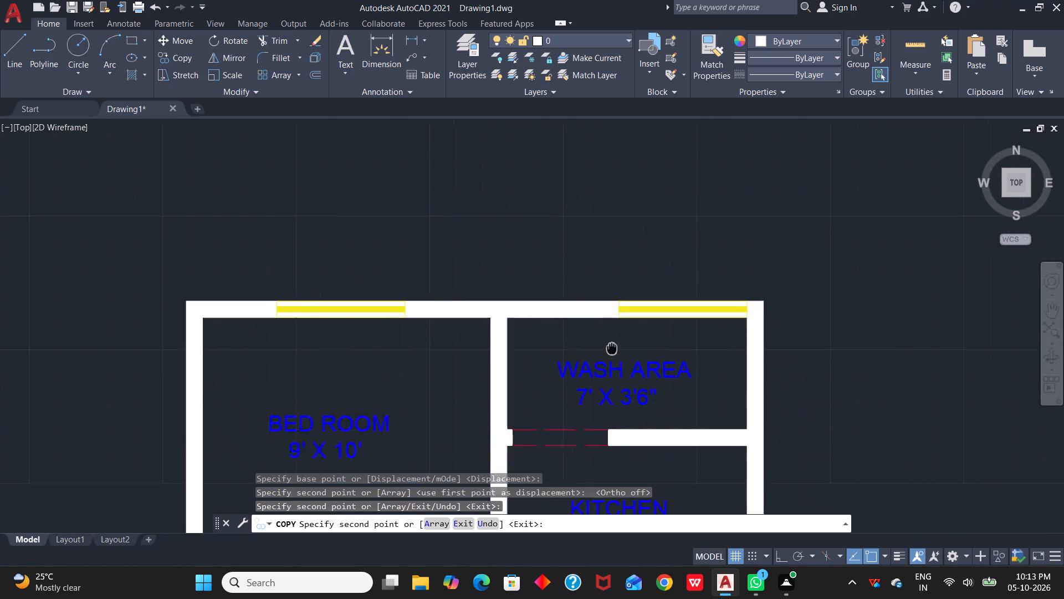
{"action": "middle_click_drag", "start_coordinate": [595, 311], "coordinate": [575, 233]}
{"action": "scroll", "coordinate": [591, 378], "scroll_direction": "down", "scroll_amount": 2}
{"action": "middle_click_drag", "start_coordinate": [588, 416], "coordinate": [590, 366]}
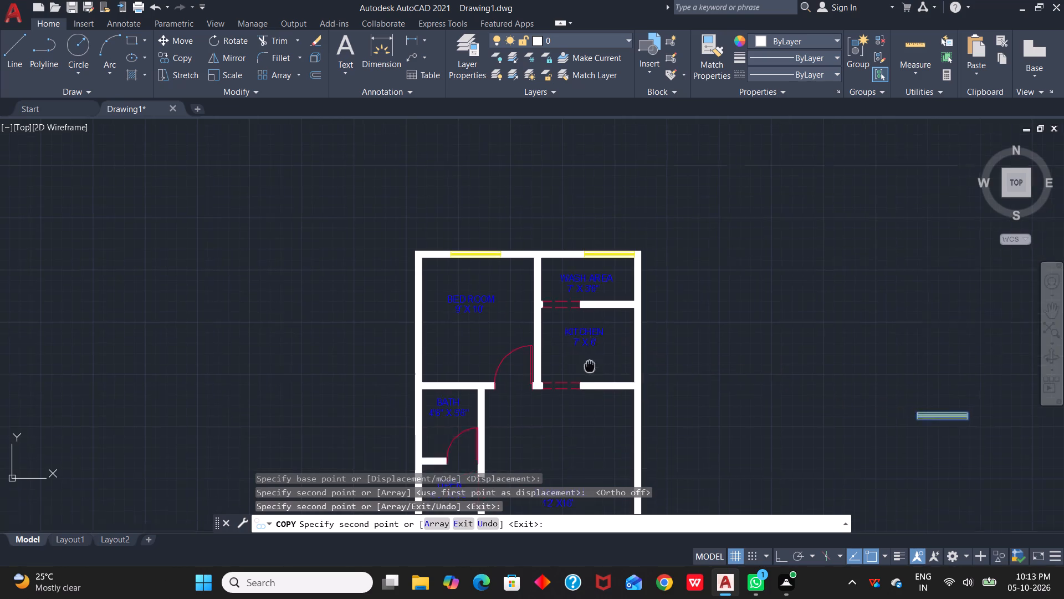
{"action": "middle_click_drag", "start_coordinate": [590, 366], "coordinate": [614, 233]}
{"action": "scroll", "coordinate": [615, 233], "scroll_direction": "up", "scroll_amount": 1}
{"action": "middle_click_drag", "start_coordinate": [627, 414], "coordinate": [712, 133]}
{"action": "scroll", "coordinate": [688, 281], "scroll_direction": "down", "scroll_amount": 2}
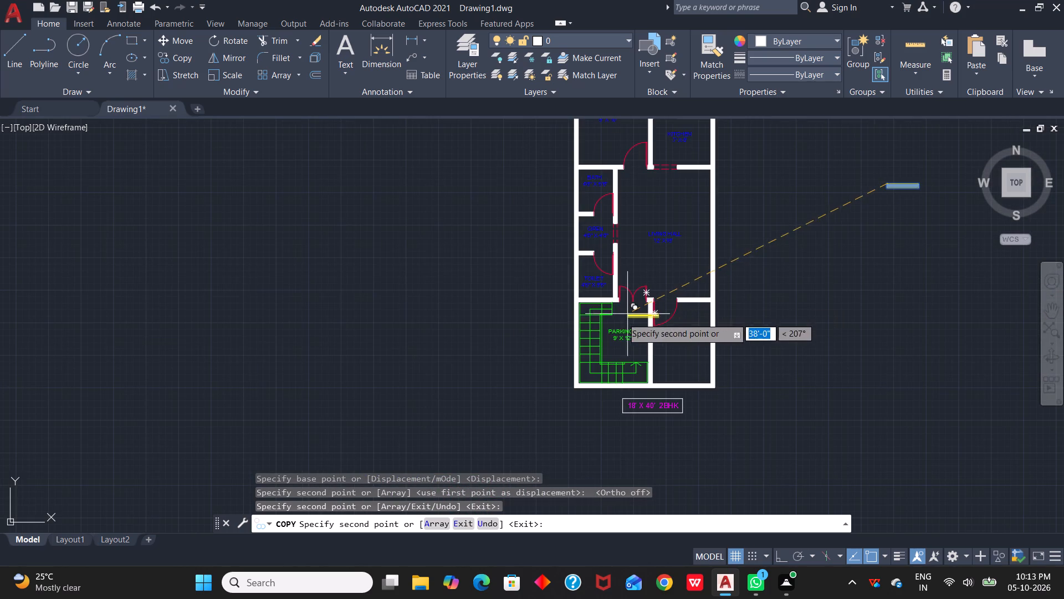
{"action": "scroll", "coordinate": [669, 388], "scroll_direction": "up", "scroll_amount": 3}
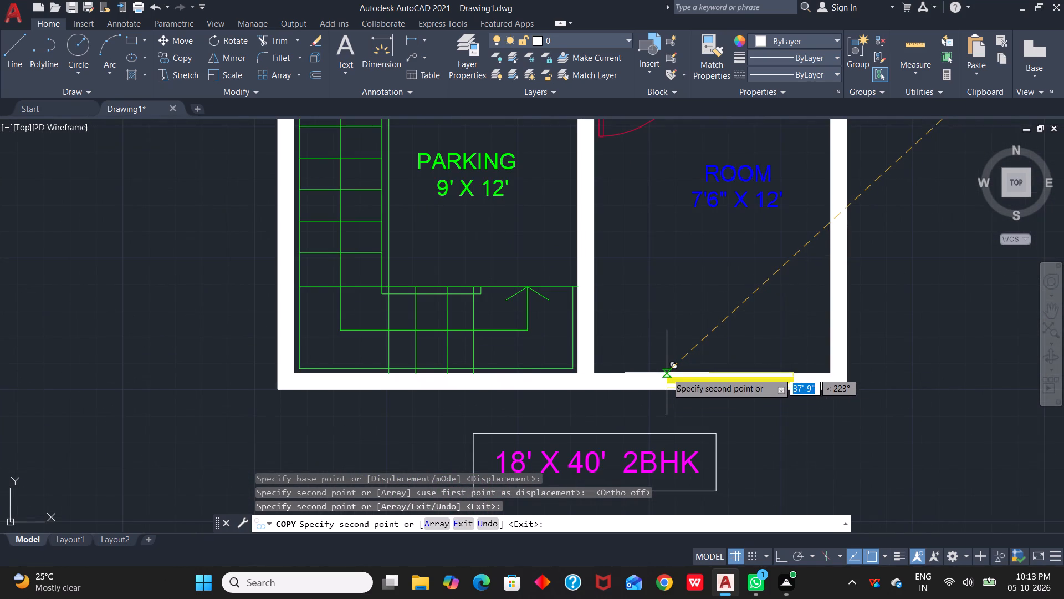
{"action": "scroll", "coordinate": [667, 373], "scroll_direction": "up", "scroll_amount": 2}
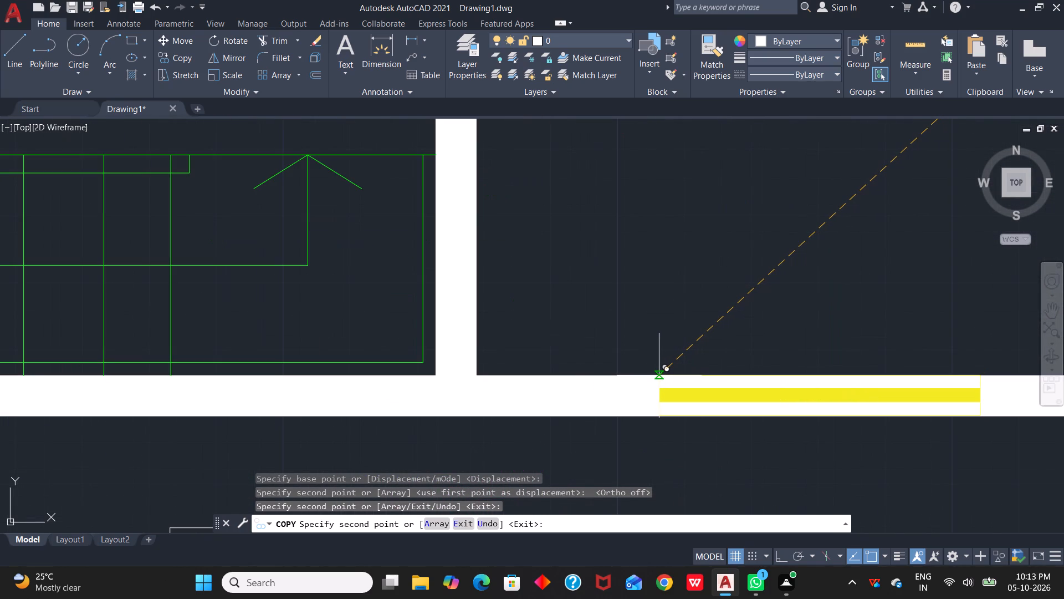
{"action": "left_click", "coordinate": [659, 375]}
{"action": "scroll", "coordinate": [722, 405], "scroll_direction": "down", "scroll_amount": 2}
{"action": "middle_click_drag", "start_coordinate": [727, 403], "coordinate": [557, 403]}
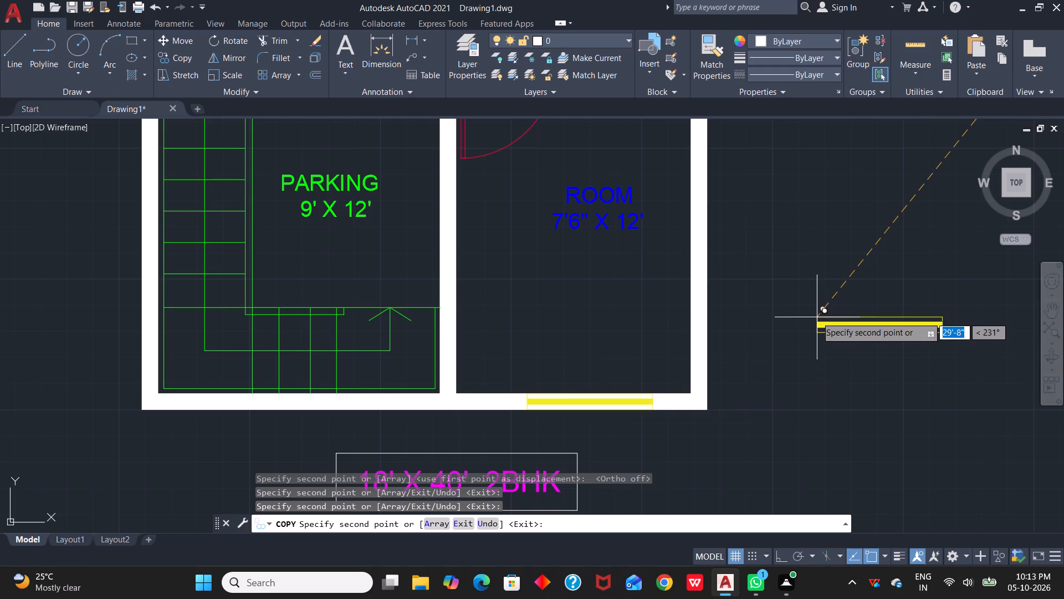
{"action": "key", "text": "Escape"}
Rotate the original window symbol beside the plan 90° clockwise about its upper-left corner, using Ortho only for the rotation.
{"action": "scroll", "coordinate": [836, 293], "scroll_direction": "down", "scroll_amount": 2}
{"action": "middle_click_drag", "start_coordinate": [842, 285], "coordinate": [649, 390]}
{"action": "scroll", "coordinate": [679, 334], "scroll_direction": "down", "scroll_amount": 2}
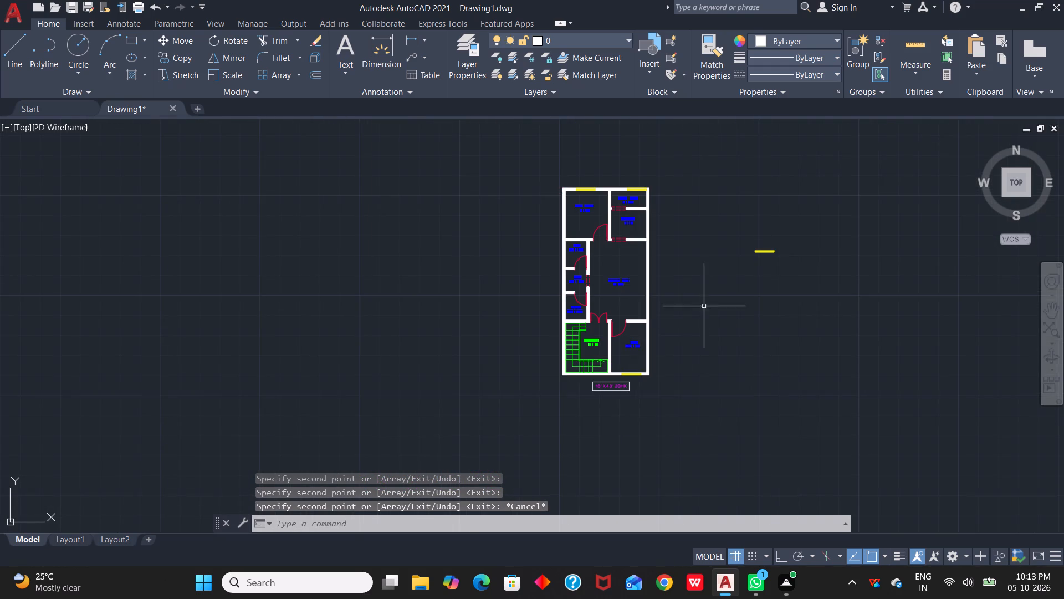
{"action": "middle_click_drag", "start_coordinate": [712, 272], "coordinate": [715, 286]}
{"action": "left_click_drag", "start_coordinate": [729, 255], "coordinate": [761, 278]}
{"action": "left_click", "coordinate": [792, 297]}
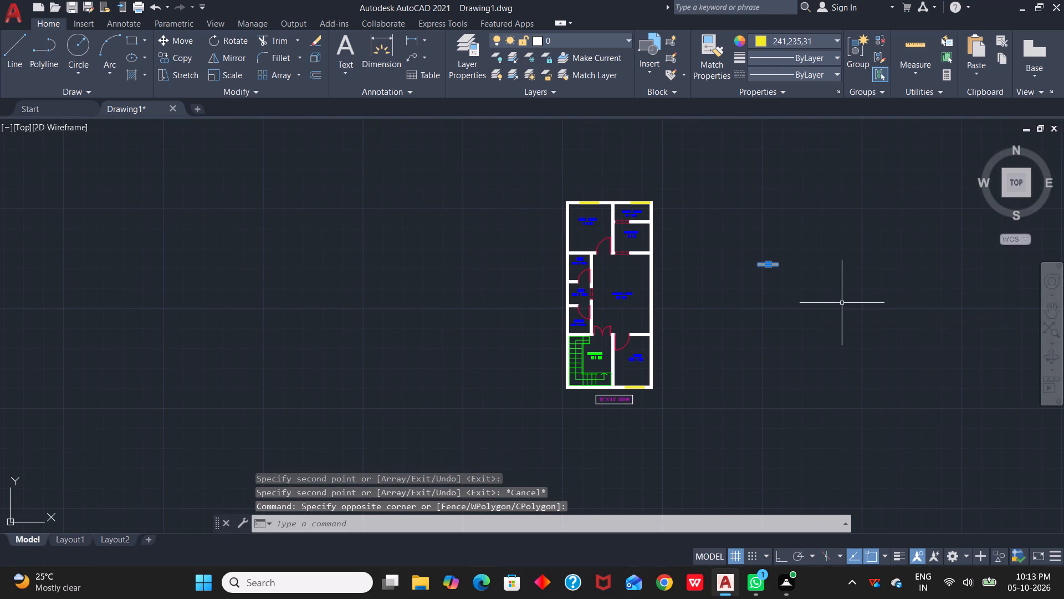
{"action": "key", "text": "r"}
{"action": "type", "text": "O"}
{"action": "key", "text": "space"}
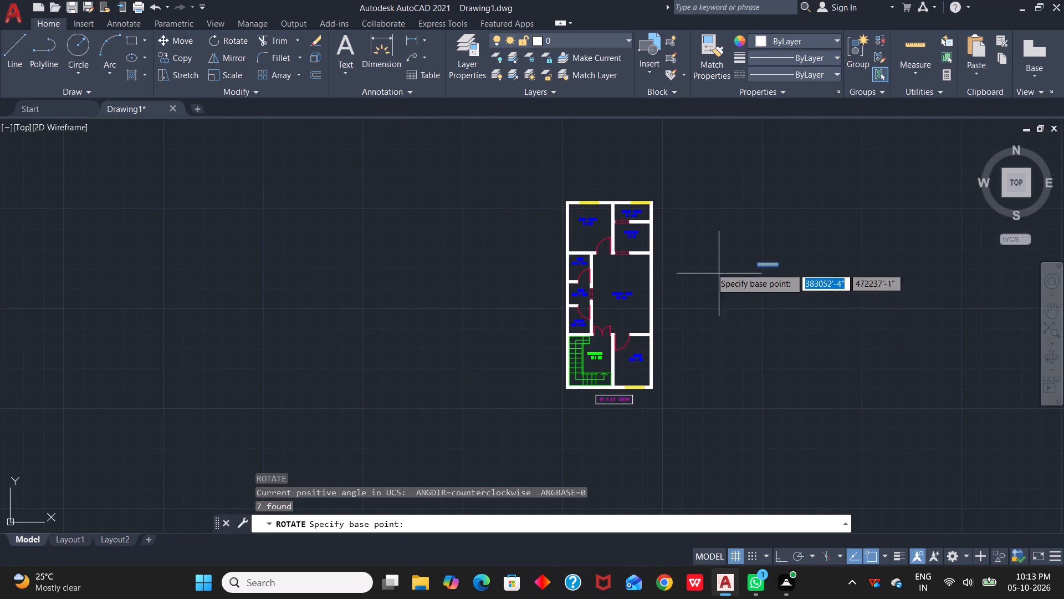
{"action": "scroll", "coordinate": [740, 258], "scroll_direction": "up", "scroll_amount": 3}
{"action": "left_click", "coordinate": [795, 276]}
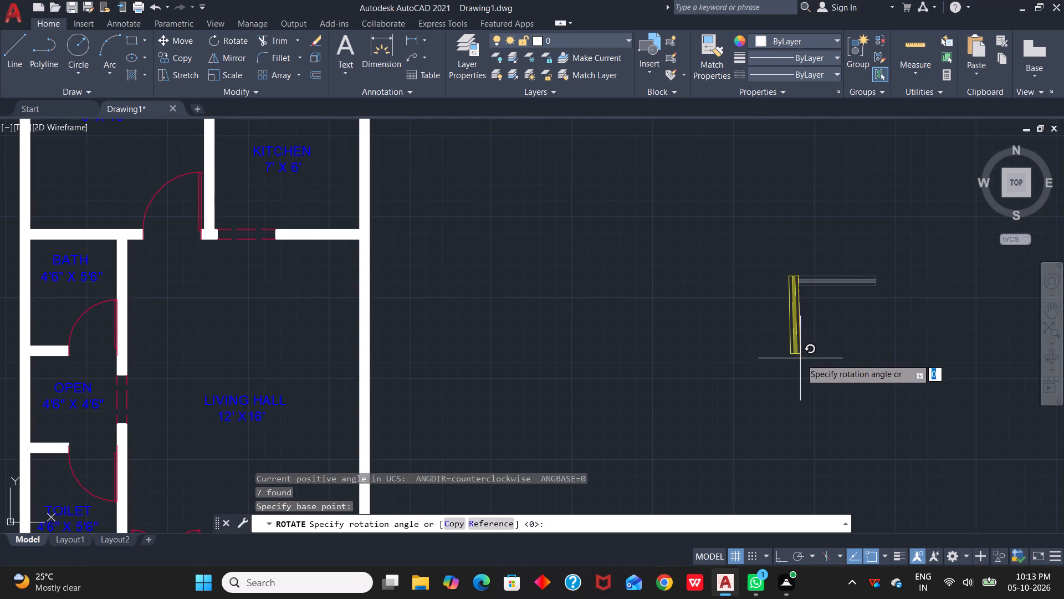
{"action": "key", "text": "F8"}
{"action": "left_click", "coordinate": [785, 361]}
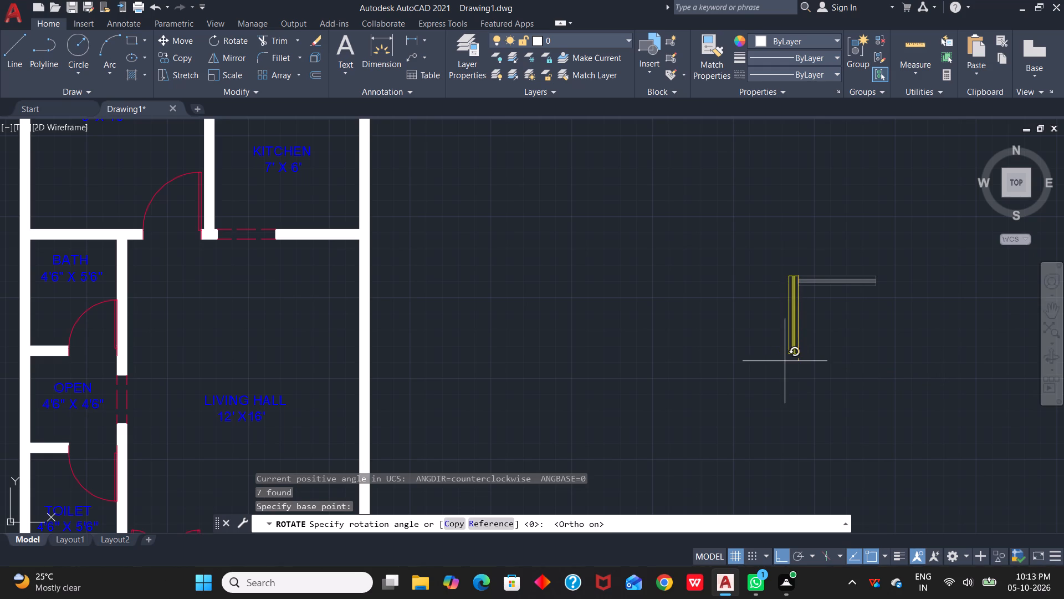
{"action": "key", "text": "F8"}
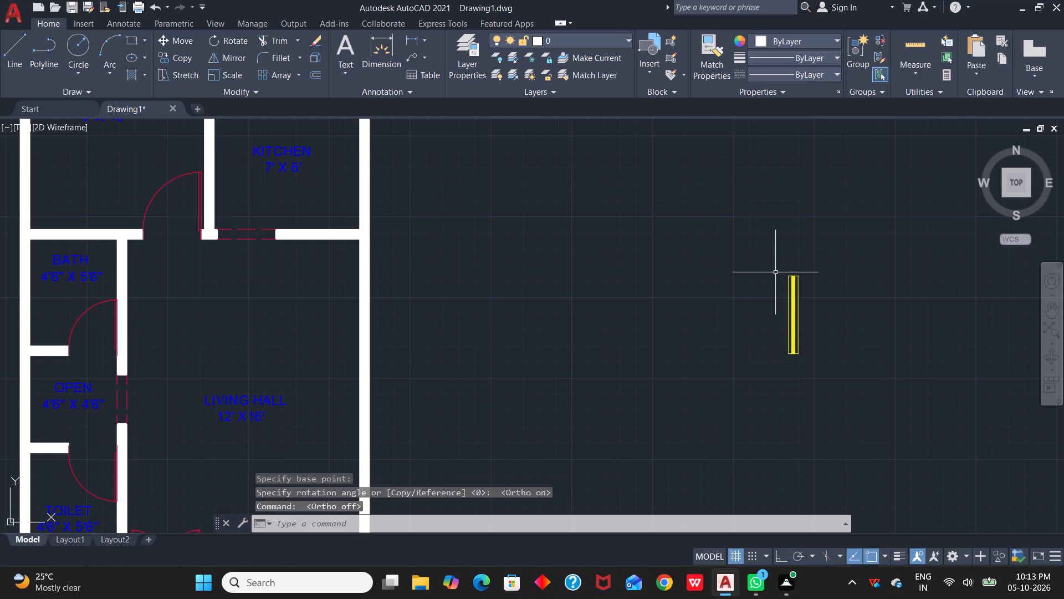
Copy the vertical window symbol from its lower-right corner onto the outer edge of the kitchen's right wall.
{"action": "left_click_drag", "start_coordinate": [802, 288], "coordinate": [820, 312]}
{"action": "left_click", "coordinate": [756, 272]}
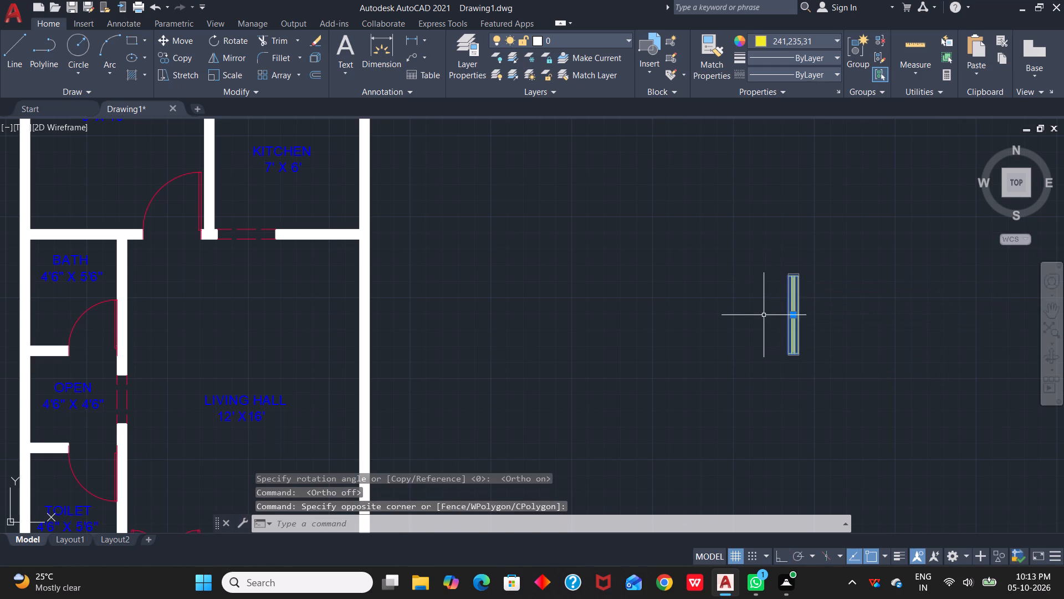
{"action": "key", "text": "c"}
{"action": "key", "text": "o"}
{"action": "key", "text": "space"}
{"action": "scroll", "coordinate": [796, 334], "scroll_direction": "up", "scroll_amount": 3}
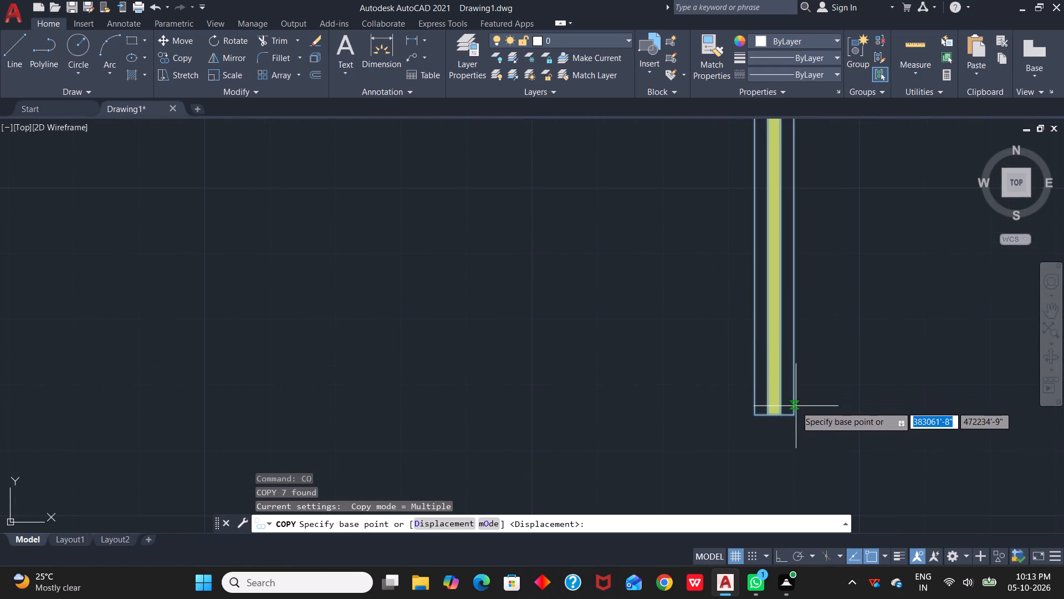
{"action": "left_click", "coordinate": [794, 413]}
{"action": "scroll", "coordinate": [507, 422], "scroll_direction": "down", "scroll_amount": 4}
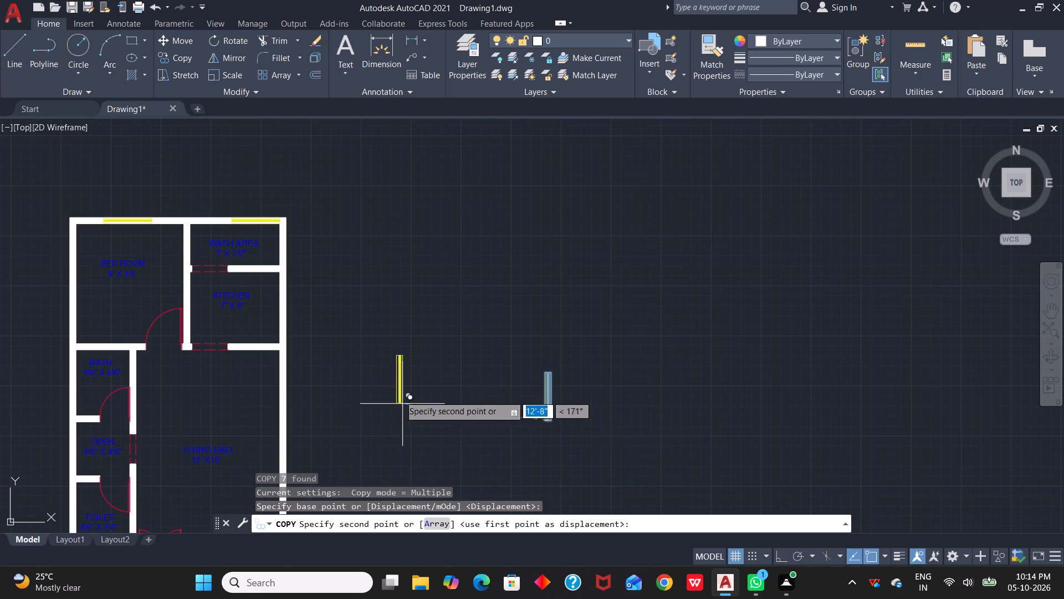
{"action": "scroll", "coordinate": [314, 335], "scroll_direction": "up", "scroll_amount": 2}
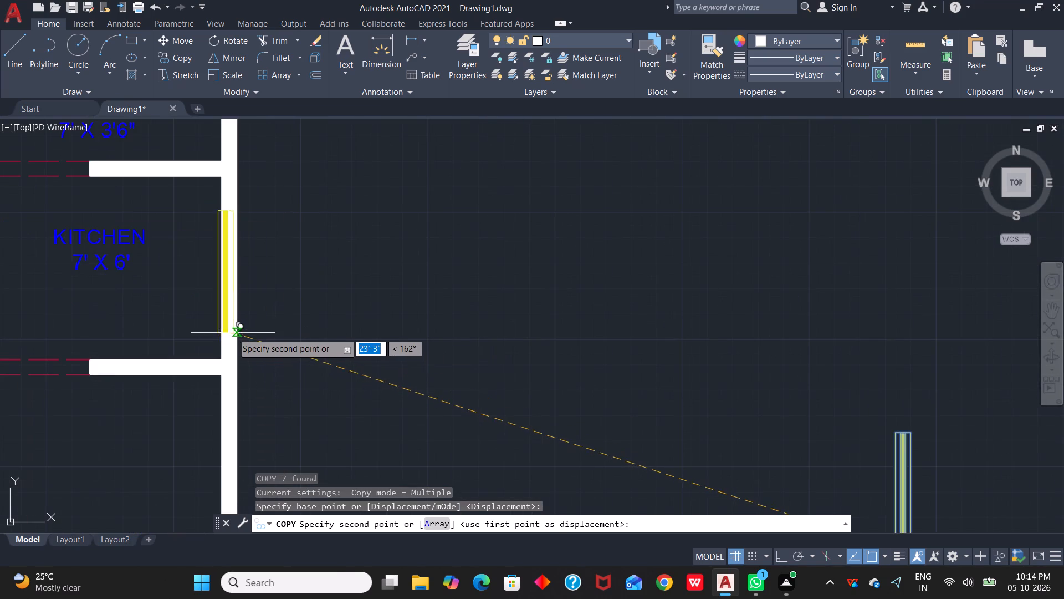
{"action": "scroll", "coordinate": [233, 333], "scroll_direction": "up", "scroll_amount": 3}
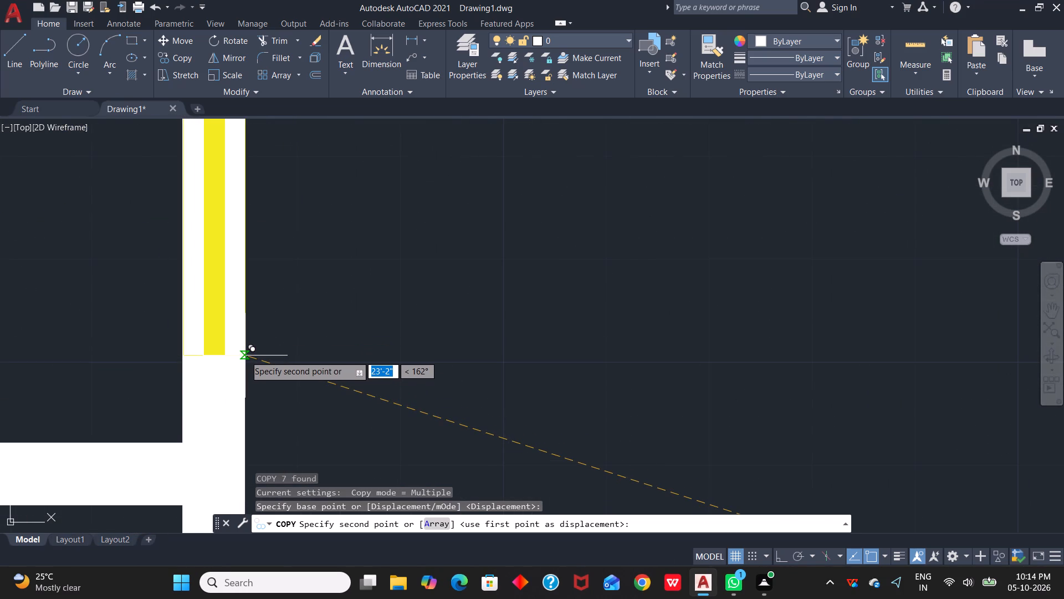
{"action": "left_click", "coordinate": [245, 355]}
Place a copy of the vertical window on the outer edge of the 7'6" X 12' room's right wall, around mid-height.
{"action": "scroll", "coordinate": [330, 397], "scroll_direction": "down", "scroll_amount": 3}
{"action": "middle_click_drag", "start_coordinate": [473, 417], "coordinate": [814, 160]}
{"action": "scroll", "coordinate": [752, 285], "scroll_direction": "down", "scroll_amount": 3}
{"action": "middle_click_drag", "start_coordinate": [733, 358], "coordinate": [763, 238]}
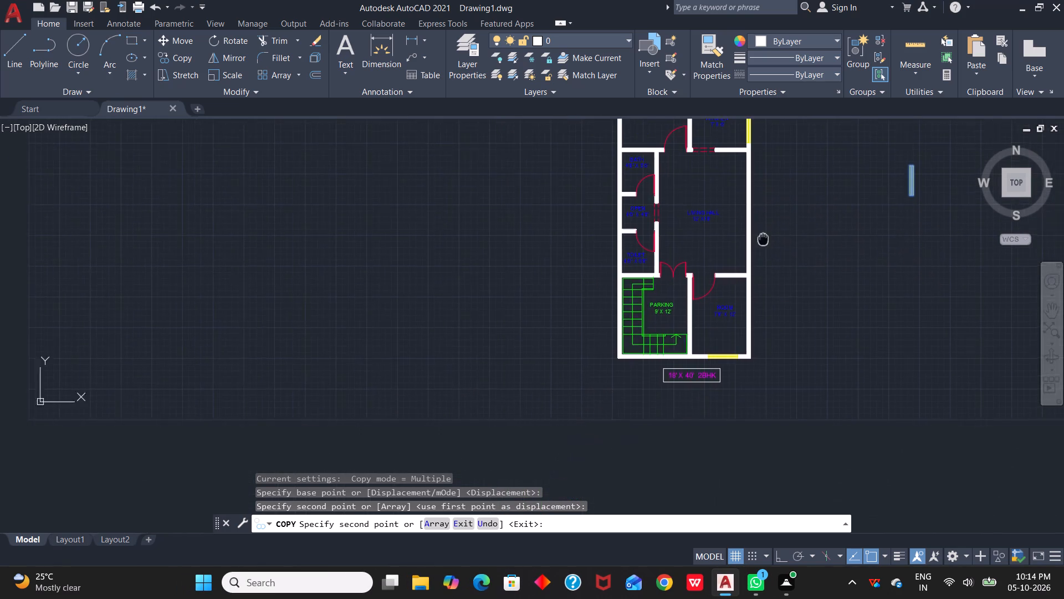
{"action": "middle_click_drag", "start_coordinate": [763, 238], "coordinate": [763, 237]}
{"action": "scroll", "coordinate": [750, 303], "scroll_direction": "up", "scroll_amount": 3}
{"action": "scroll", "coordinate": [735, 358], "scroll_direction": "up", "scroll_amount": 3}
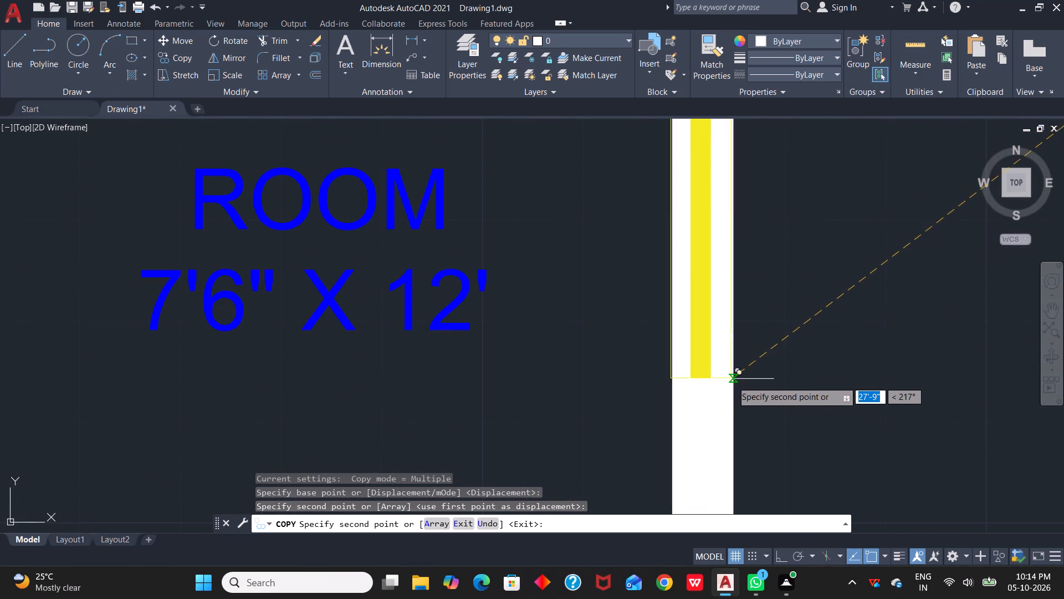
{"action": "scroll", "coordinate": [740, 474], "scroll_direction": "down", "scroll_amount": 3}
{"action": "middle_click_drag", "start_coordinate": [740, 475], "coordinate": [756, 334]}
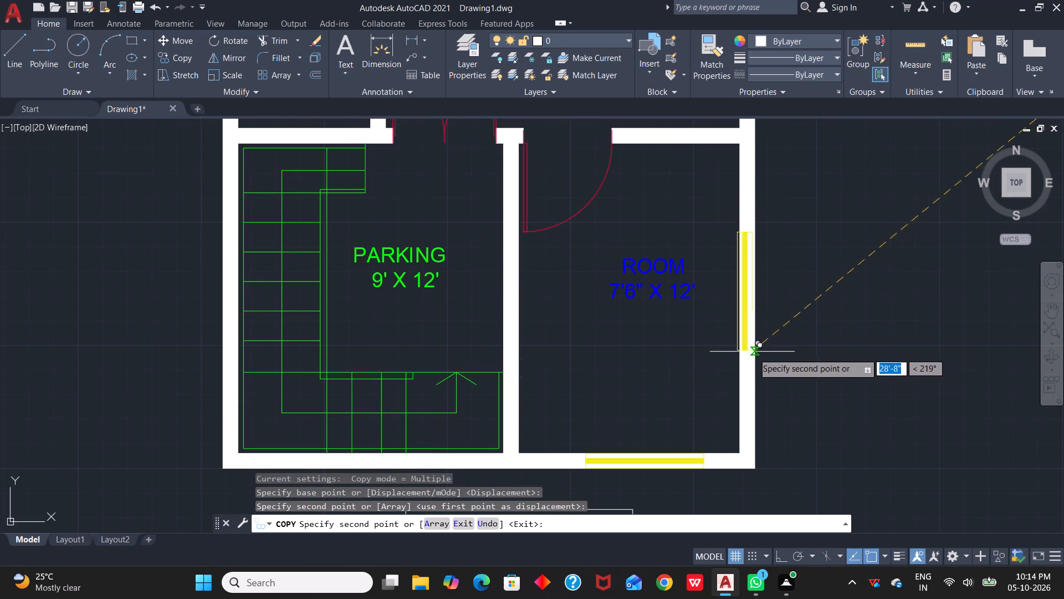
{"action": "scroll", "coordinate": [758, 370], "scroll_direction": "up", "scroll_amount": 2}
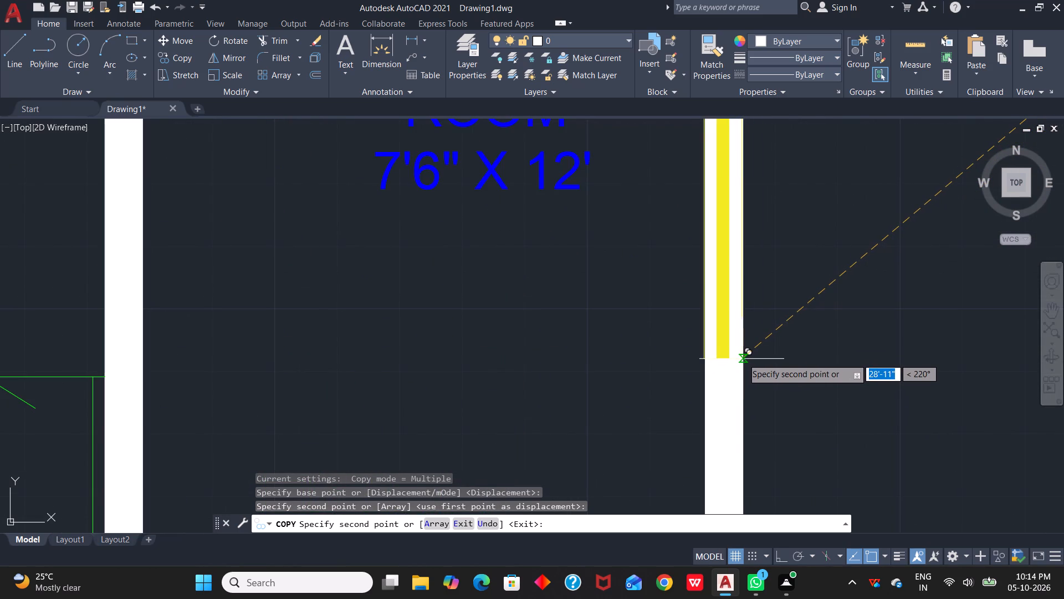
{"action": "scroll", "coordinate": [743, 358], "scroll_direction": "up", "scroll_amount": 3}
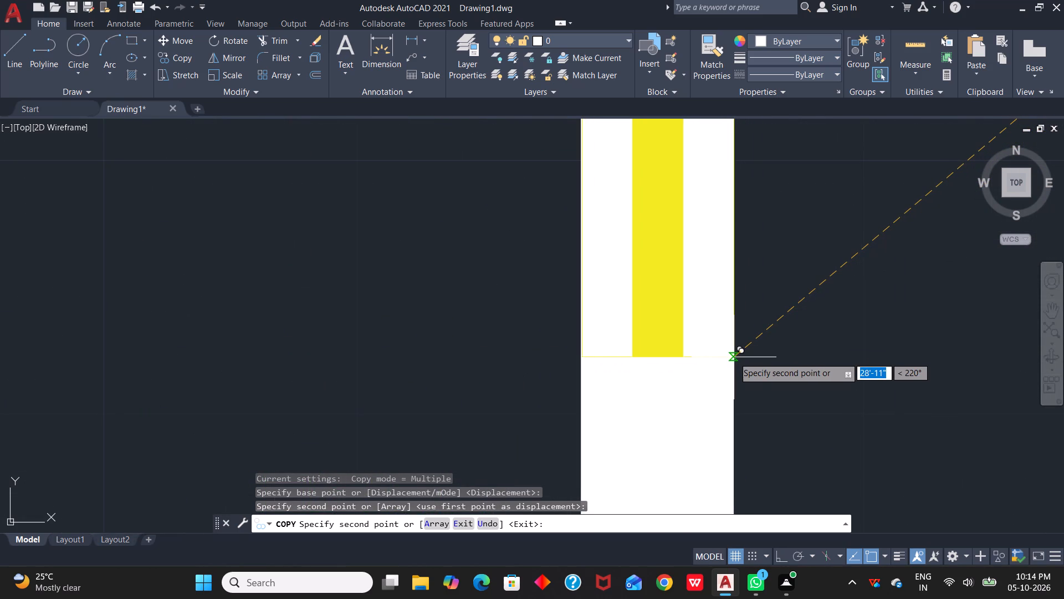
{"action": "left_click", "coordinate": [734, 357]}
Place two copies of the vertical window on the outer edge of the living hall's right wall, one near its lower end and one higher up.
{"action": "scroll", "coordinate": [734, 357], "scroll_direction": "down", "scroll_amount": 7}
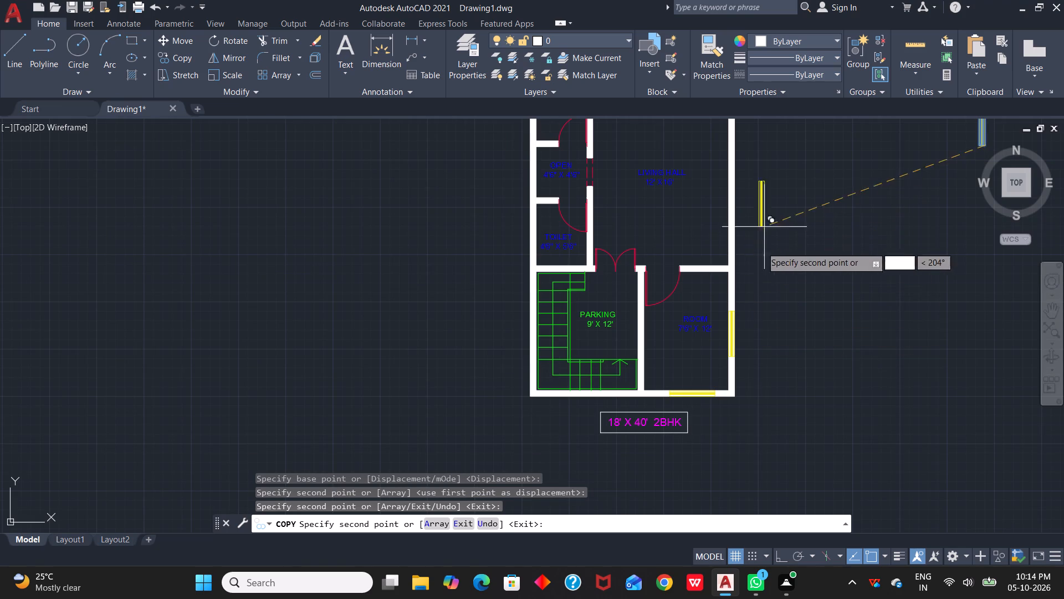
{"action": "scroll", "coordinate": [748, 195], "scroll_direction": "down", "scroll_amount": 1}
{"action": "middle_click_drag", "start_coordinate": [754, 192], "coordinate": [763, 272]}
{"action": "scroll", "coordinate": [758, 293], "scroll_direction": "up", "scroll_amount": 3}
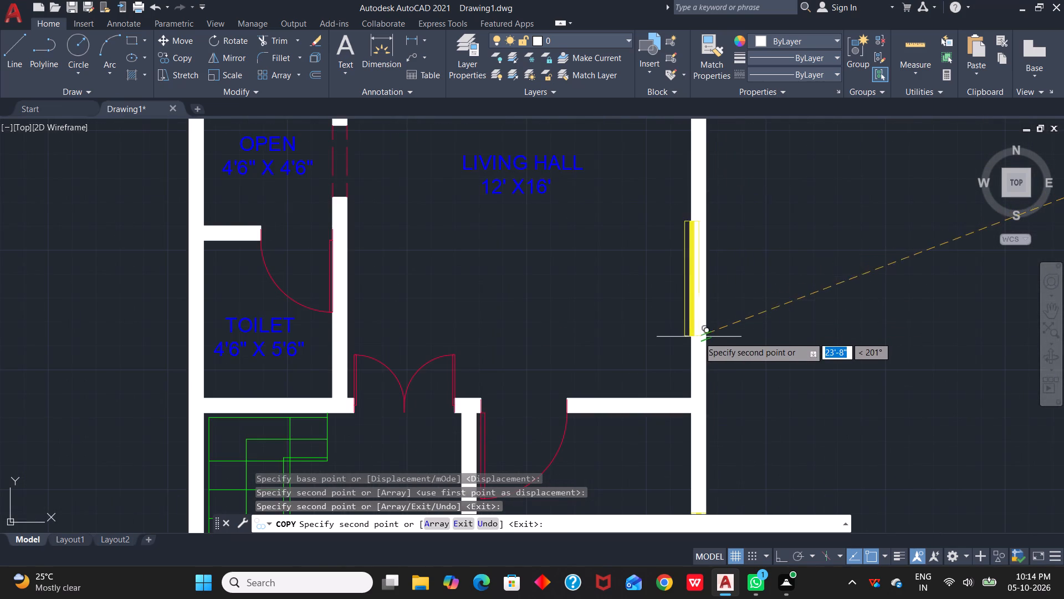
{"action": "scroll", "coordinate": [707, 348], "scroll_direction": "up", "scroll_amount": 2}
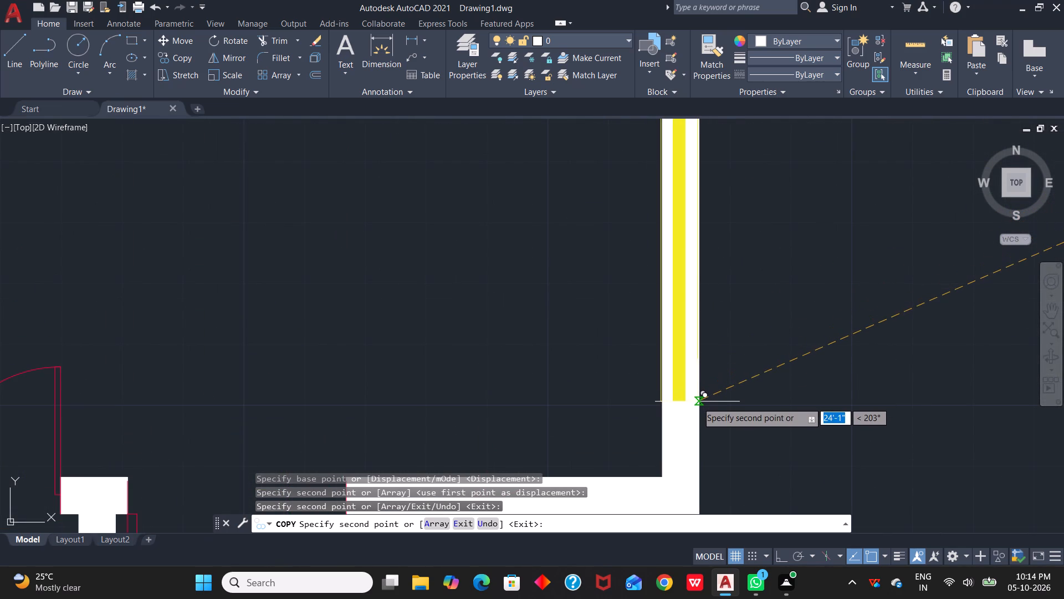
{"action": "left_click", "coordinate": [697, 402]}
{"action": "scroll", "coordinate": [687, 282], "scroll_direction": "down", "scroll_amount": 2}
{"action": "middle_click_drag", "start_coordinate": [686, 271], "coordinate": [717, 469]}
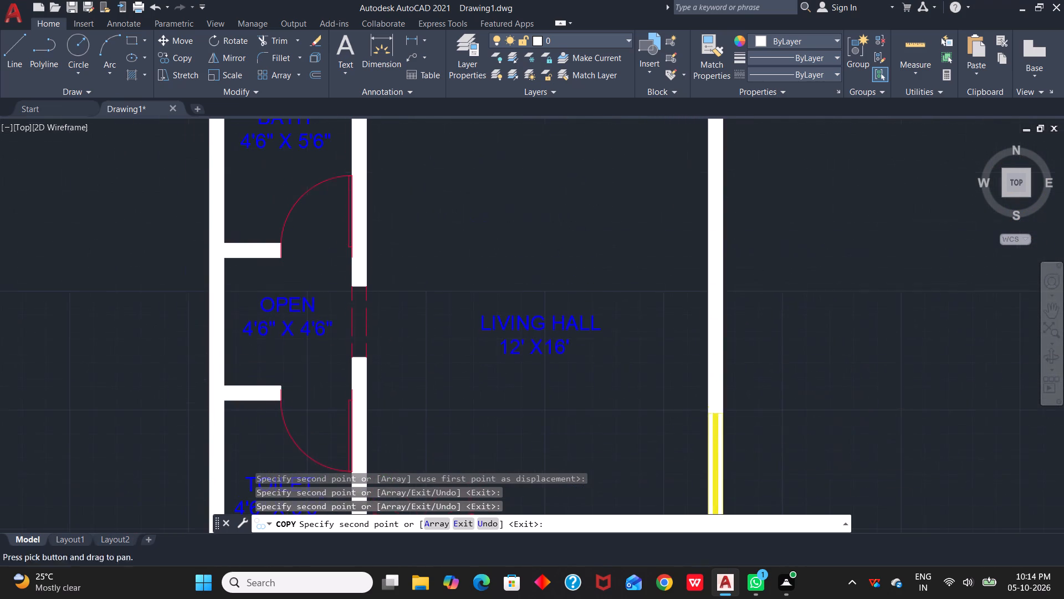
{"action": "middle_click_drag", "start_coordinate": [728, 266], "coordinate": [728, 345]}
{"action": "scroll", "coordinate": [726, 343], "scroll_direction": "up", "scroll_amount": 3}
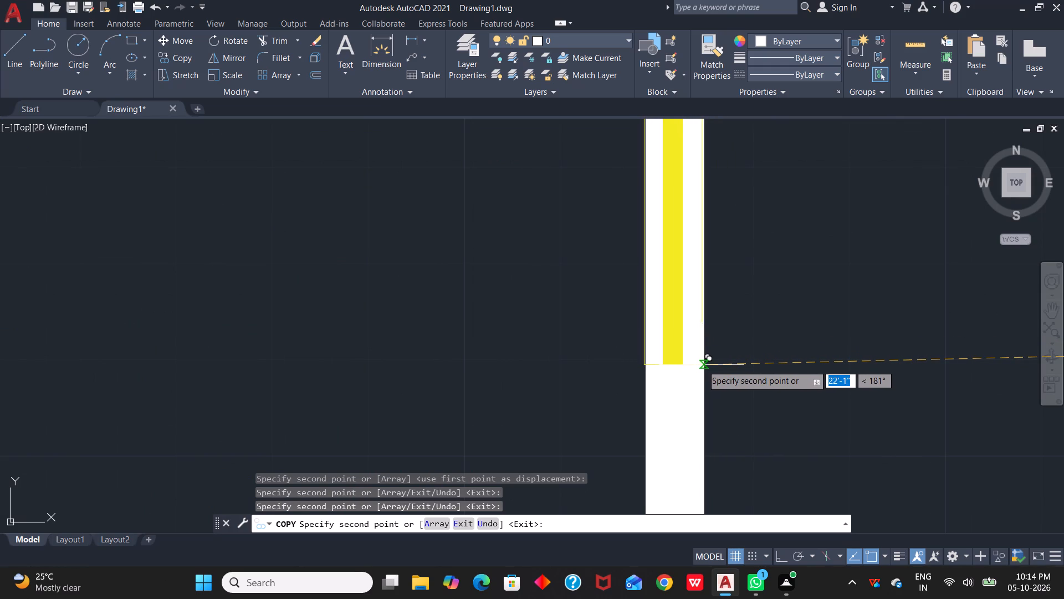
{"action": "left_click", "coordinate": [703, 365]}
Place a copy of the vertical window in the 9' X 10' bedroom's left wall, aligned to the wall's inner edge, and finish copying.
{"action": "scroll", "coordinate": [782, 395], "scroll_direction": "down", "scroll_amount": 6}
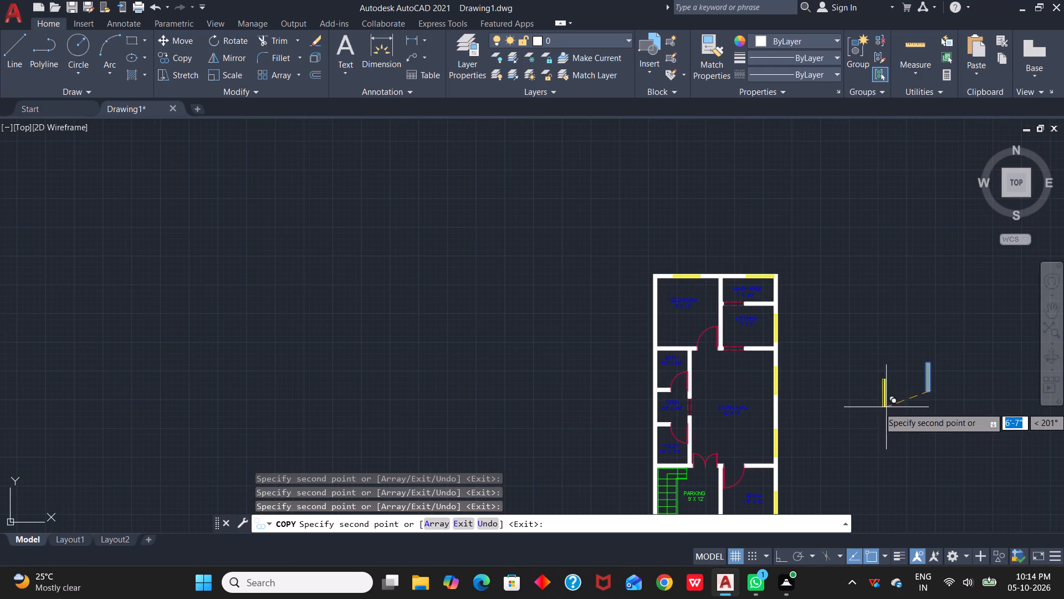
{"action": "middle_click_drag", "start_coordinate": [838, 363], "coordinate": [859, 285]}
{"action": "scroll", "coordinate": [702, 255], "scroll_direction": "up", "scroll_amount": 2}
{"action": "scroll", "coordinate": [636, 242], "scroll_direction": "up", "scroll_amount": 2}
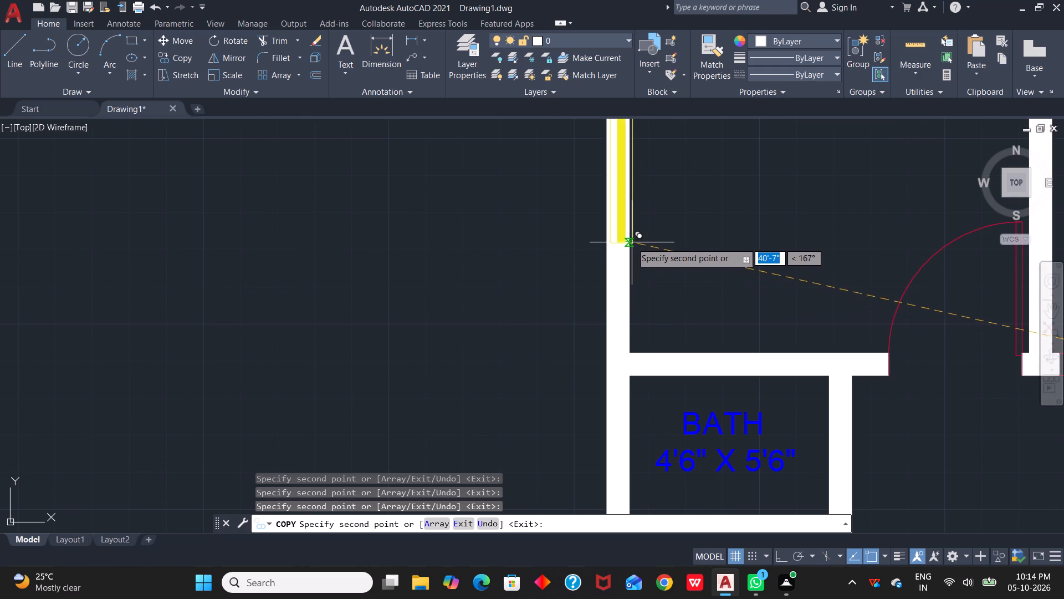
{"action": "left_click", "coordinate": [632, 242]}
{"action": "scroll", "coordinate": [698, 282], "scroll_direction": "down", "scroll_amount": 2}
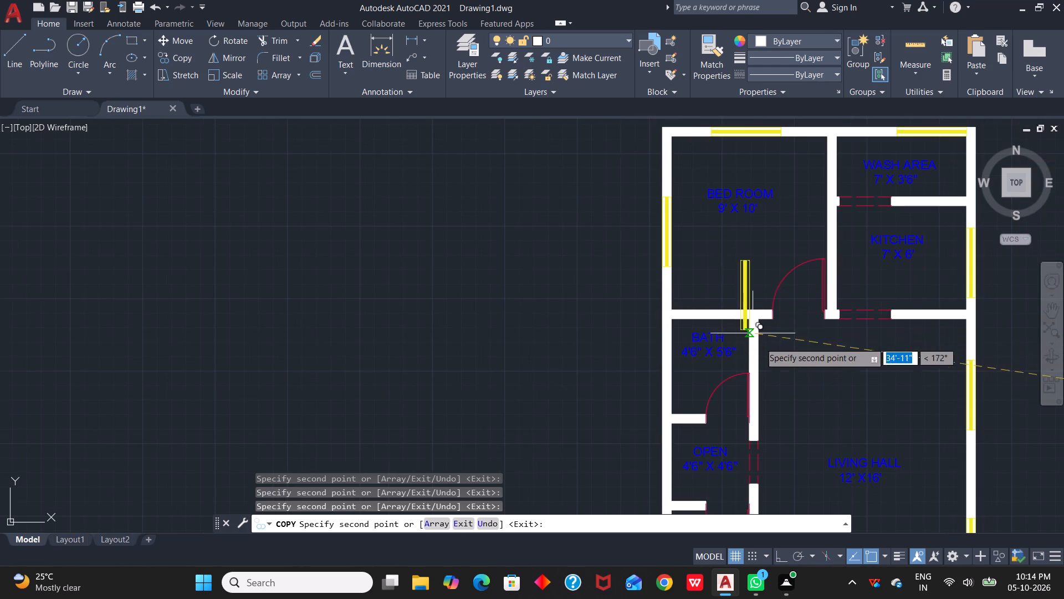
{"action": "scroll", "coordinate": [792, 399], "scroll_direction": "down", "scroll_amount": 1}
{"action": "middle_click_drag", "start_coordinate": [792, 399], "coordinate": [820, 232]}
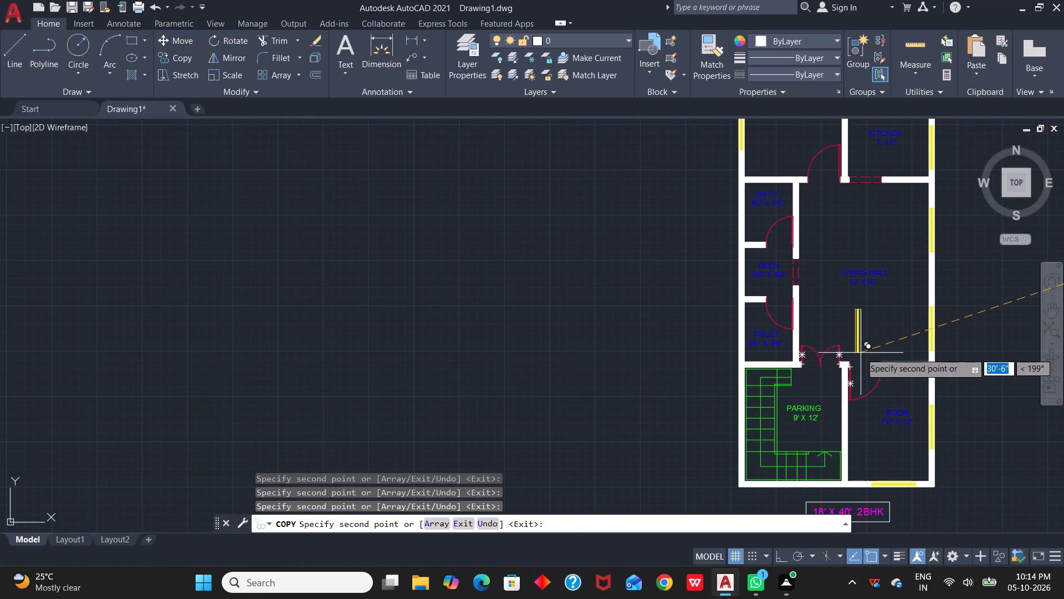
{"action": "key", "text": "Escape"}
Ungroup the original vertical window symbol beside the plan.
{"action": "middle_click_drag", "start_coordinate": [984, 342], "coordinate": [640, 393]}
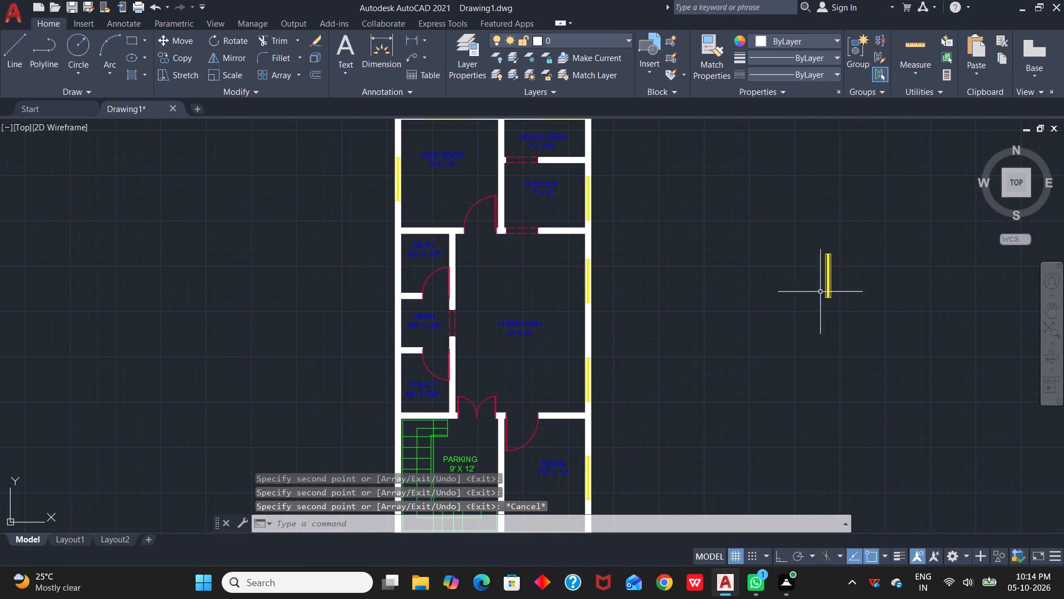
{"action": "left_click_drag", "start_coordinate": [804, 248], "coordinate": [817, 251]}
{"action": "left_click", "coordinate": [856, 316]}
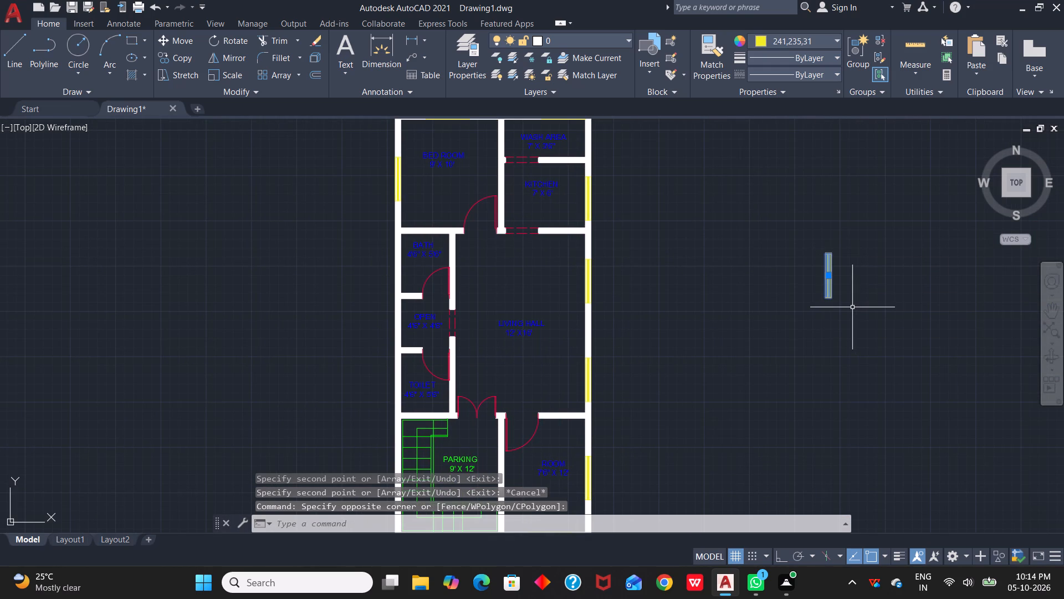
{"action": "left_click", "coordinate": [882, 39]}
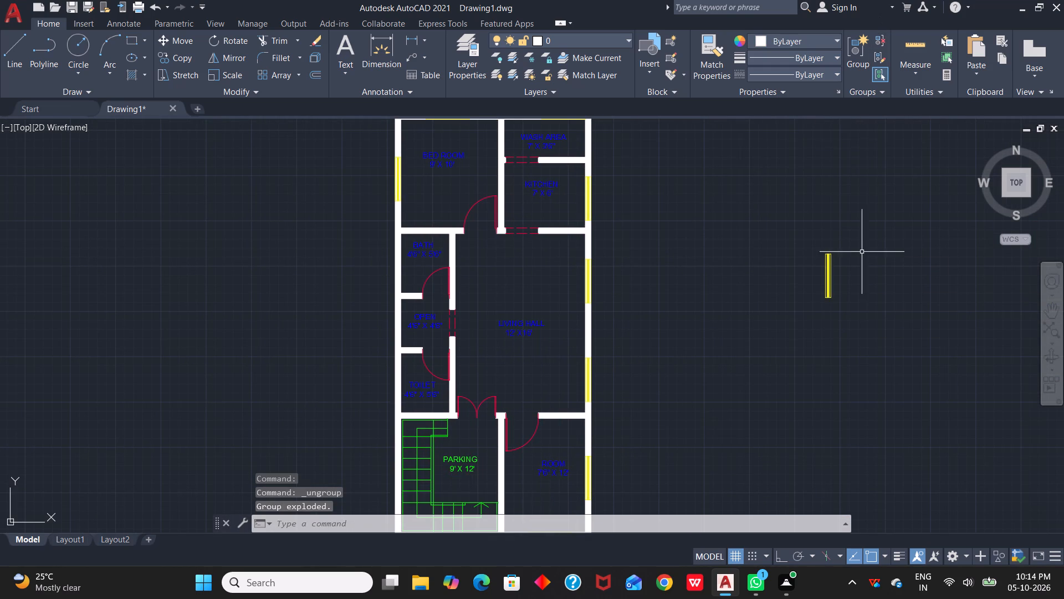
Draw a line straight across the ungrouped window symbol at mid-height, from its right edge's midpoint to its left edge.
{"action": "scroll", "coordinate": [864, 253], "scroll_direction": "up", "scroll_amount": 3}
{"action": "scroll", "coordinate": [726, 356], "scroll_direction": "up", "scroll_amount": 2}
{"action": "middle_click_drag", "start_coordinate": [712, 336], "coordinate": [835, 284]}
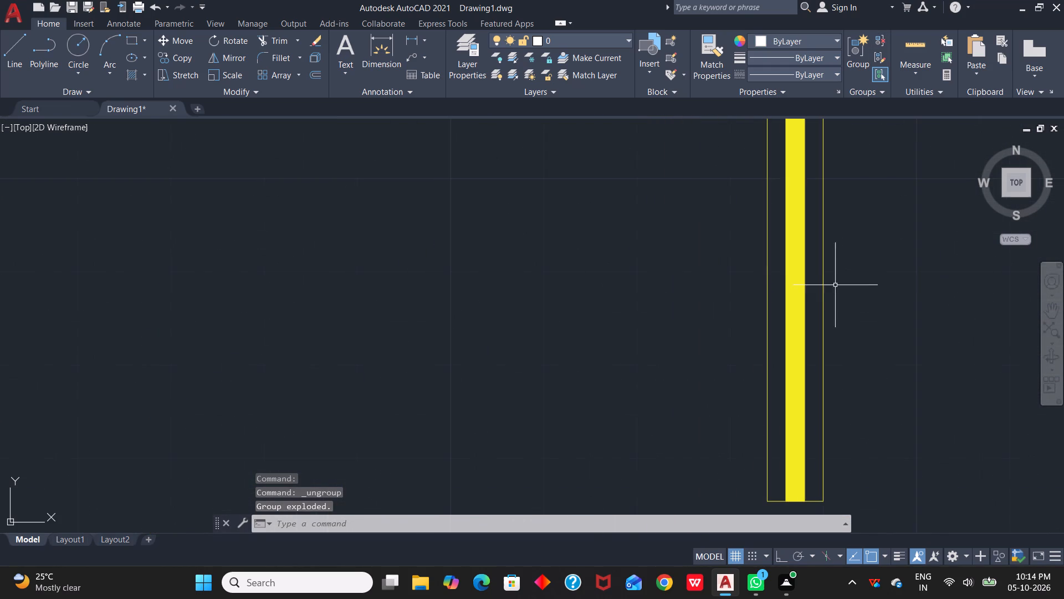
{"action": "scroll", "coordinate": [823, 231], "scroll_direction": "down", "scroll_amount": 3}
{"action": "middle_click_drag", "start_coordinate": [842, 206], "coordinate": [854, 226]}
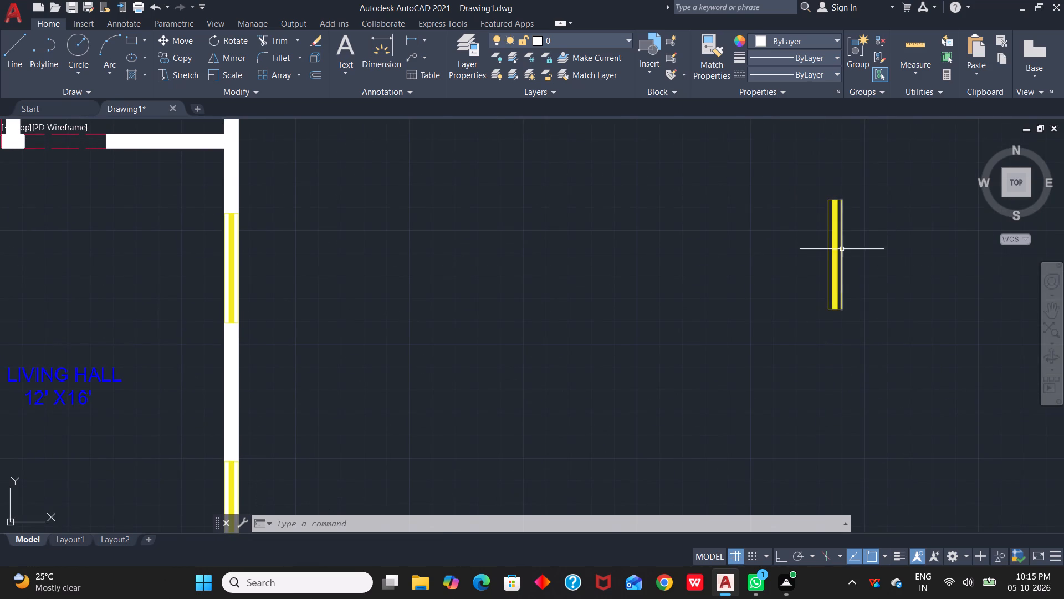
{"action": "type", "text": "L"}
{"action": "key", "text": "space"}
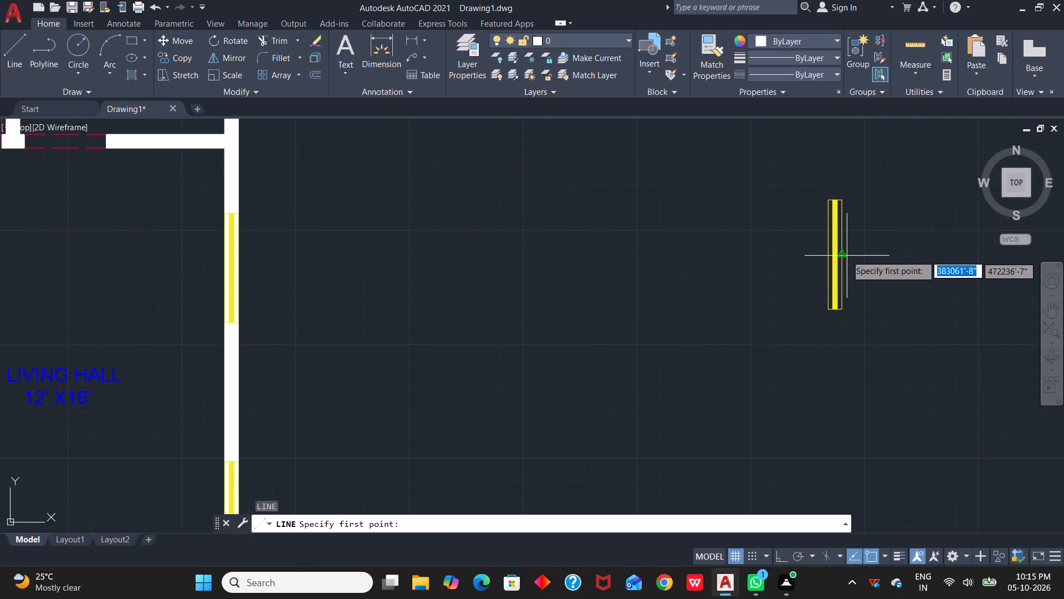
{"action": "left_click", "coordinate": [843, 255]}
{"action": "scroll", "coordinate": [843, 255], "scroll_direction": "up", "scroll_amount": 3}
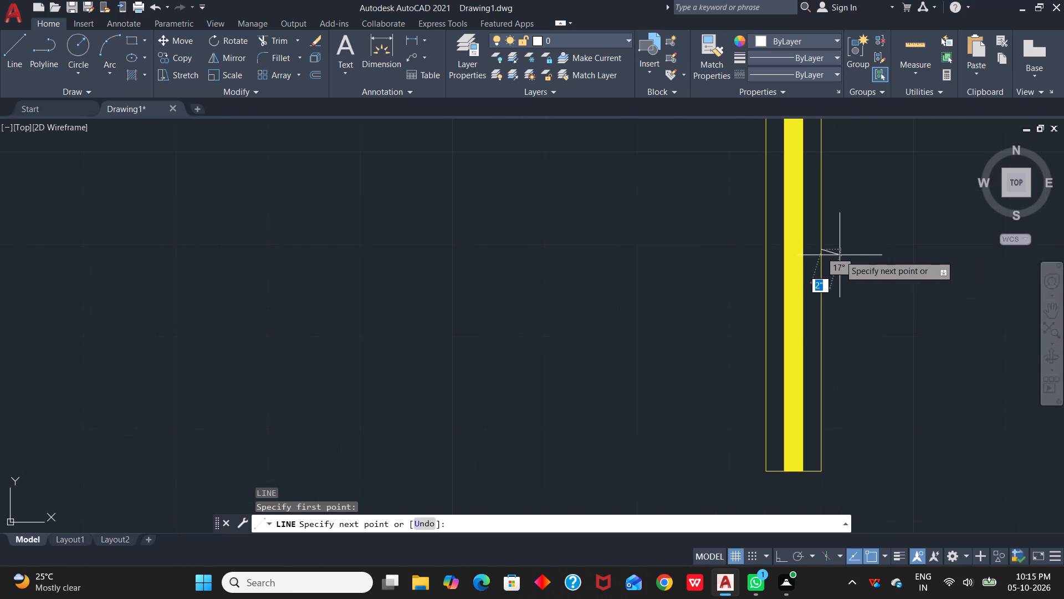
{"action": "left_click", "coordinate": [767, 252]}
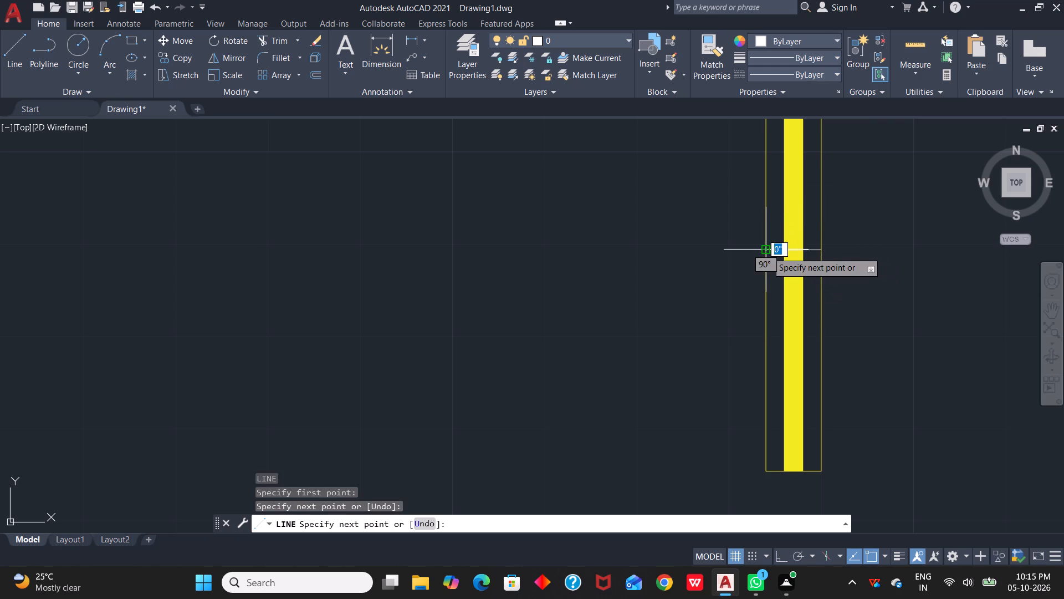
{"action": "key", "text": "Escape"}
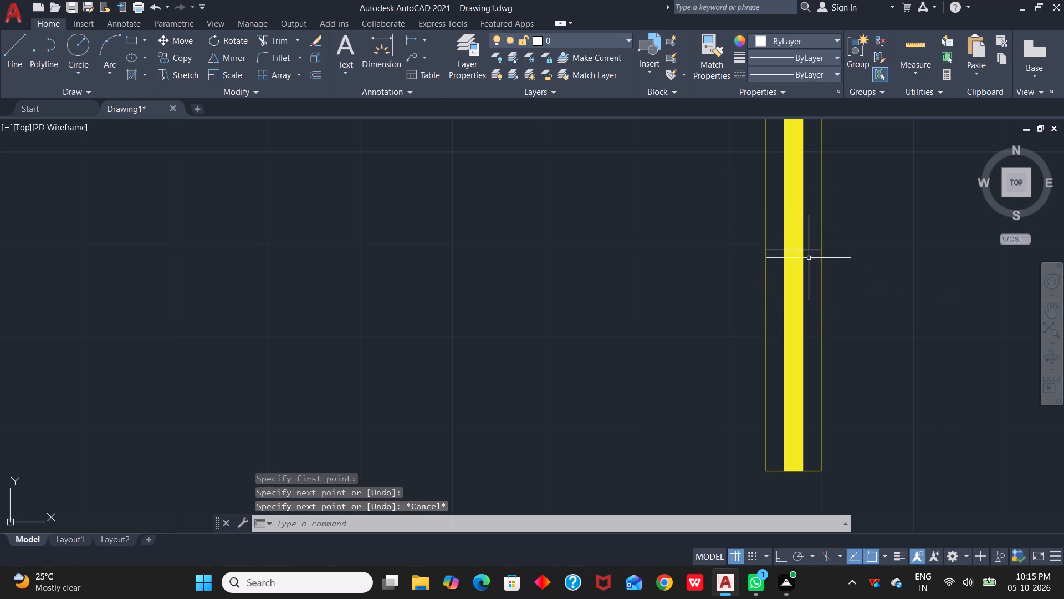
Set the new crossing line's colour to yellow 241,235,31.
{"action": "left_click", "coordinate": [814, 250]}
{"action": "left_click", "coordinate": [836, 36]}
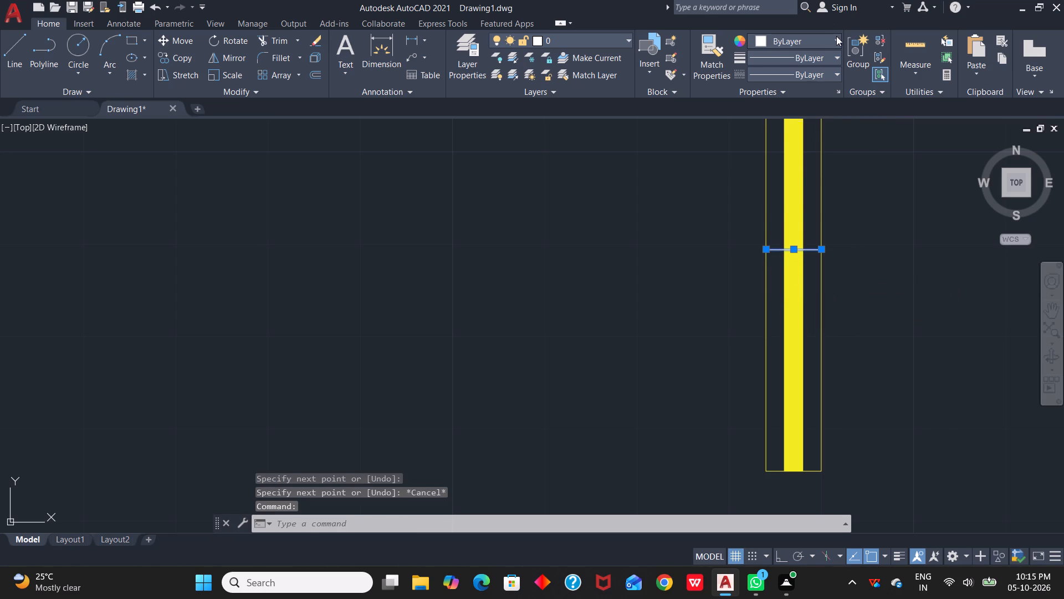
{"action": "left_click", "coordinate": [774, 108]}
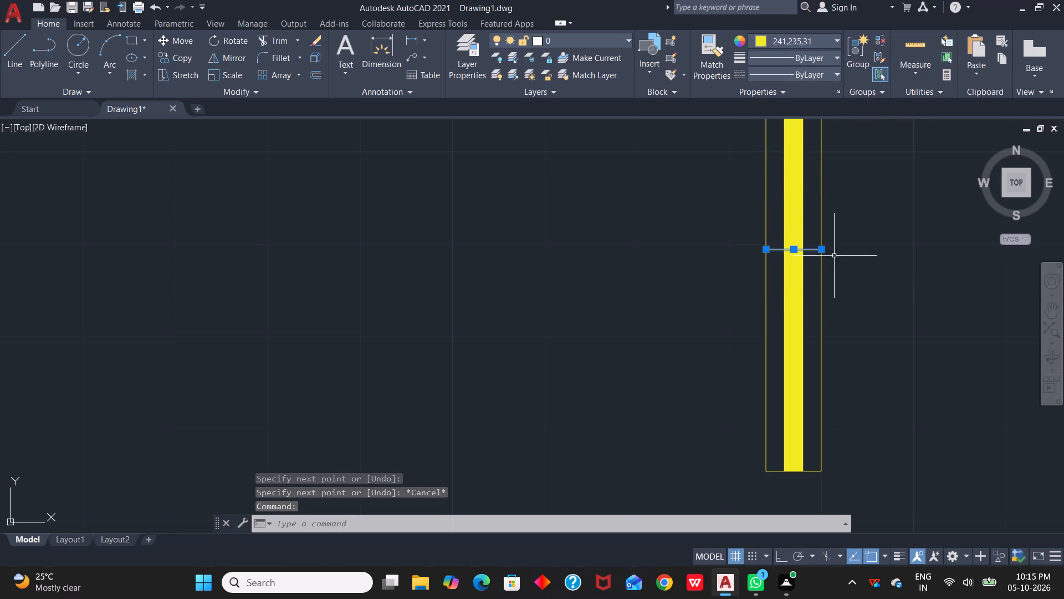
Trim away the window symbol's lower half below the crossing line, including the side lines, yellow fill and bottom edge.
{"action": "type", "text": "TR"}
{"action": "key", "text": "space"}
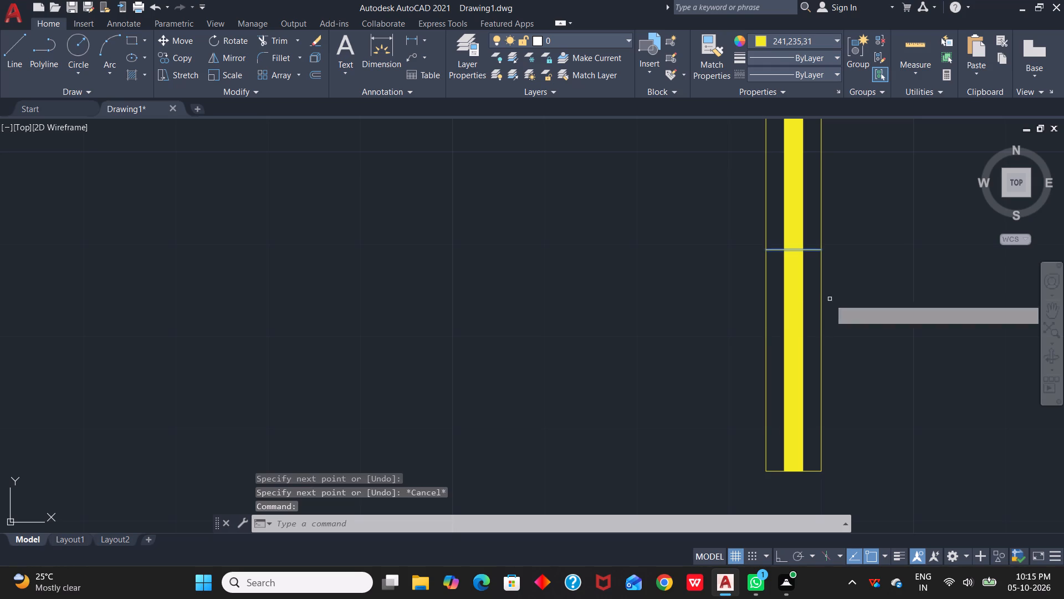
{"action": "left_click_drag", "start_coordinate": [703, 308], "coordinate": [874, 336]}
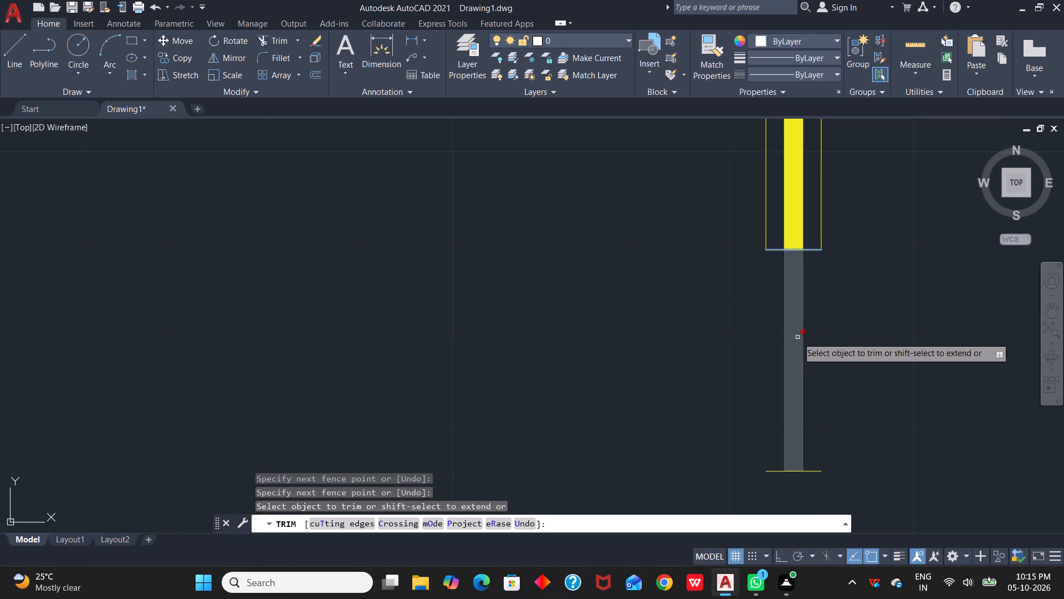
{"action": "left_click", "coordinate": [797, 337]}
{"action": "left_click", "coordinate": [798, 471]}
{"action": "scroll", "coordinate": [836, 283], "scroll_direction": "down", "scroll_amount": 1}
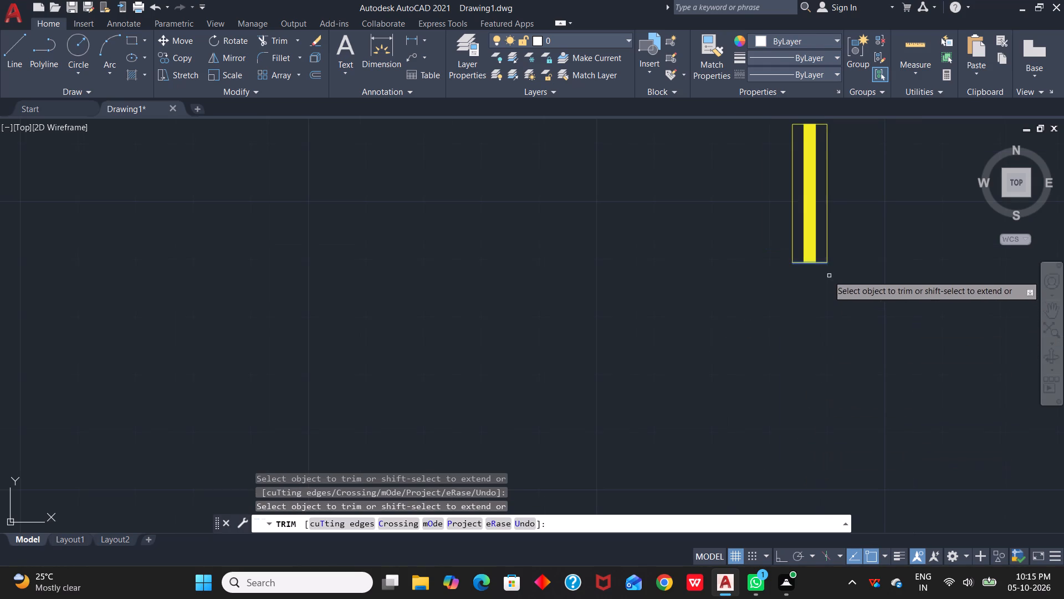
{"action": "scroll", "coordinate": [817, 263], "scroll_direction": "up", "scroll_amount": 3}
{"action": "key", "text": "Escape"}
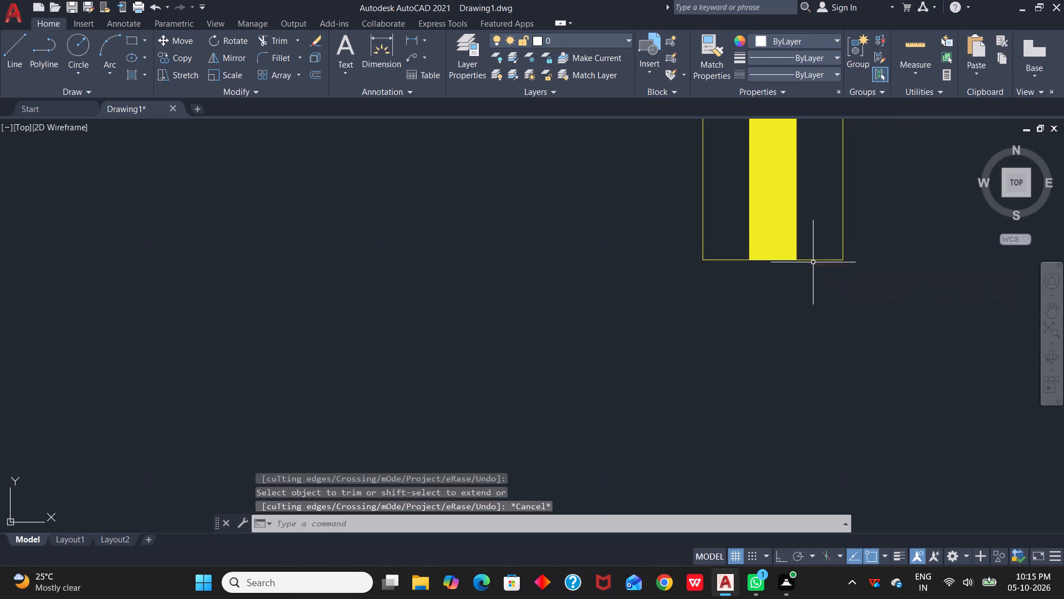
Group all parts of the shortened window symbol.
{"action": "scroll", "coordinate": [811, 285], "scroll_direction": "down", "scroll_amount": 4}
{"action": "middle_click_drag", "start_coordinate": [850, 258], "coordinate": [856, 283]}
{"action": "left_click_drag", "start_coordinate": [757, 211], "coordinate": [788, 229]}
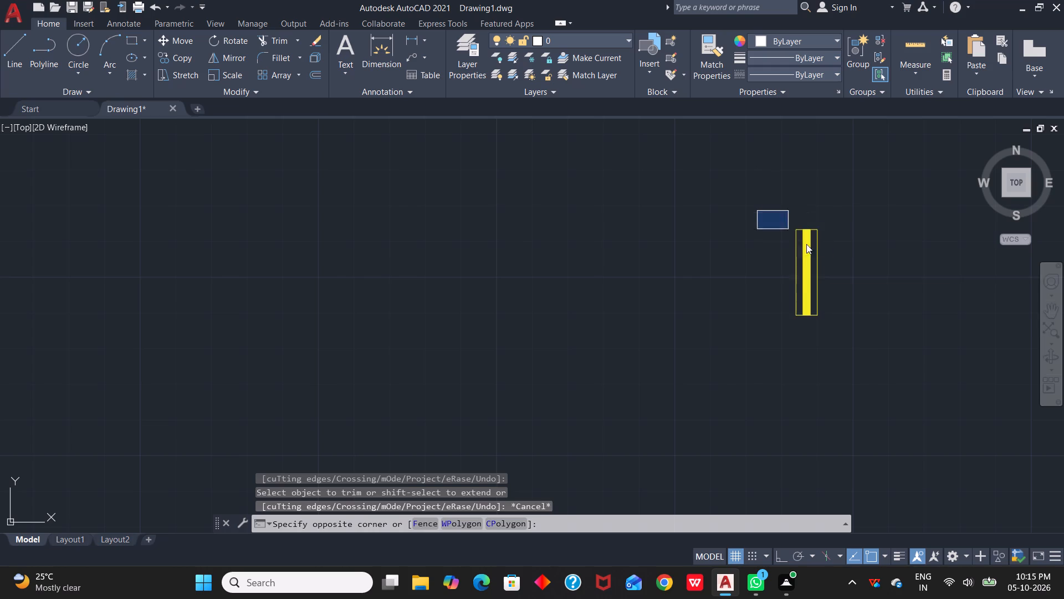
{"action": "left_click", "coordinate": [833, 353]}
{"action": "key", "text": "g"}
{"action": "key", "text": "space"}
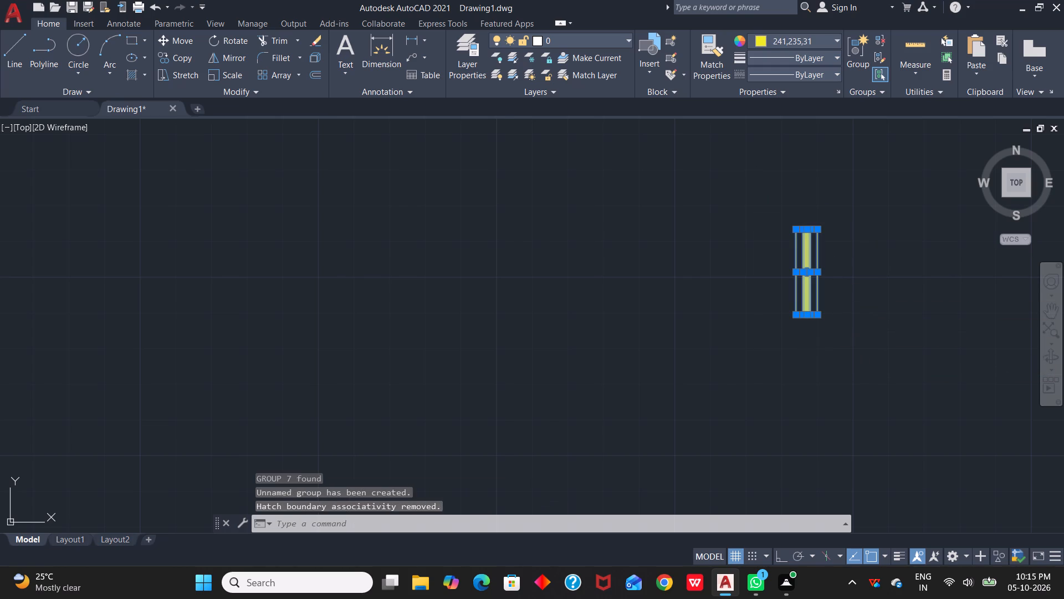
Copy the shortened window symbol from its lower-left corner onto the outer edge of the toilet's left wall, around mid-height.
{"action": "key", "text": "c"}
{"action": "key", "text": "o"}
{"action": "key", "text": "space"}
{"action": "left_click", "coordinate": [805, 308]}
{"action": "key", "text": "space"}
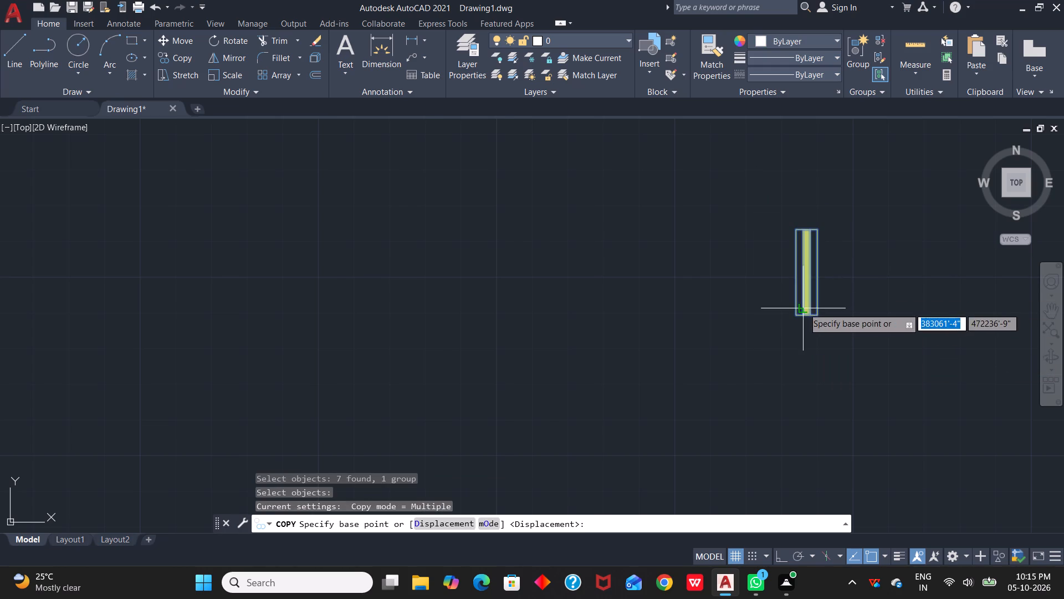
{"action": "scroll", "coordinate": [800, 319], "scroll_direction": "up", "scroll_amount": 3}
{"action": "left_click", "coordinate": [776, 304]}
{"action": "scroll", "coordinate": [770, 303], "scroll_direction": "down", "scroll_amount": 3}
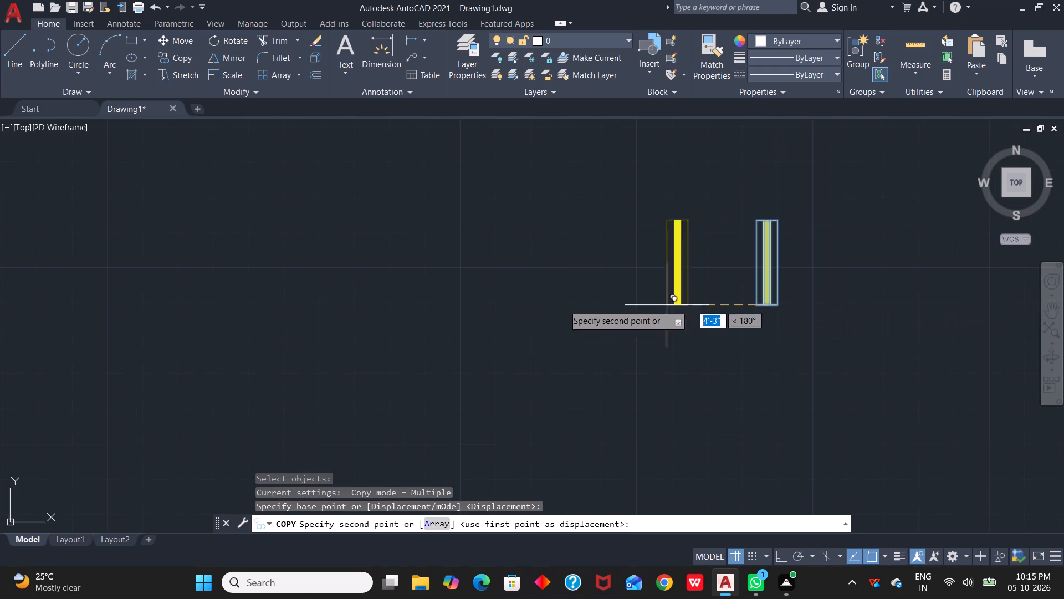
{"action": "scroll", "coordinate": [264, 314], "scroll_direction": "down", "scroll_amount": 3}
{"action": "middle_click_drag", "start_coordinate": [206, 316], "coordinate": [894, 210]}
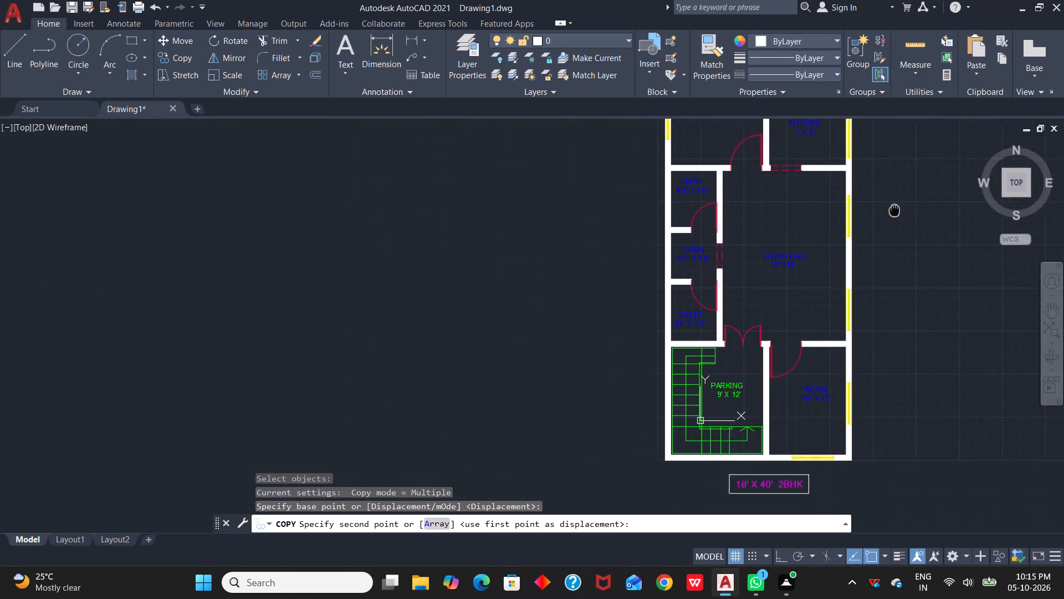
{"action": "middle_click_drag", "start_coordinate": [894, 210], "coordinate": [893, 166]}
{"action": "scroll", "coordinate": [678, 290], "scroll_direction": "up", "scroll_amount": 5}
{"action": "scroll", "coordinate": [516, 228], "scroll_direction": "down", "scroll_amount": 2}
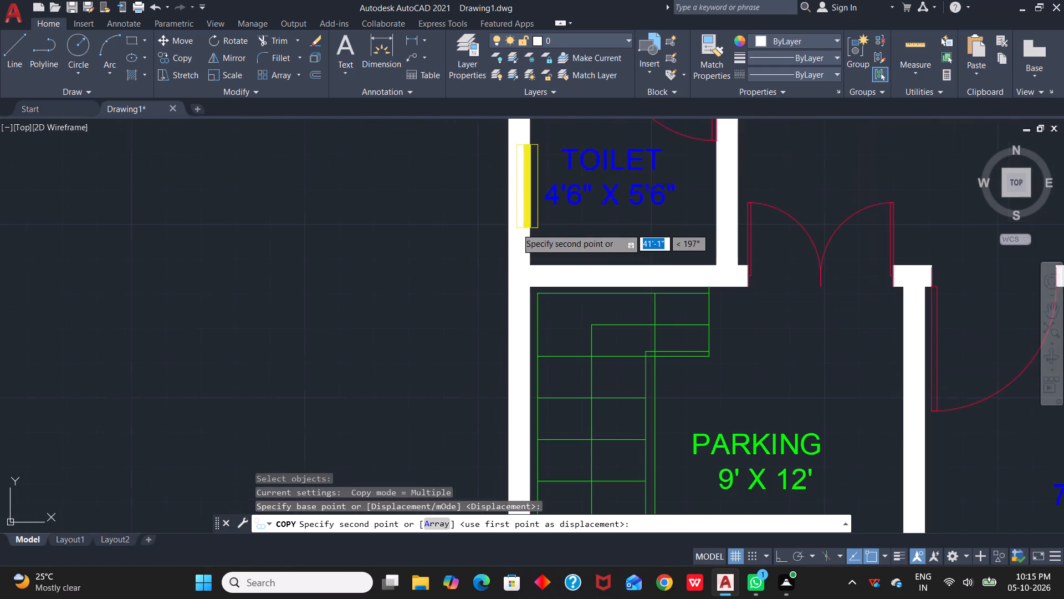
{"action": "middle_click_drag", "start_coordinate": [515, 228], "coordinate": [740, 286]}
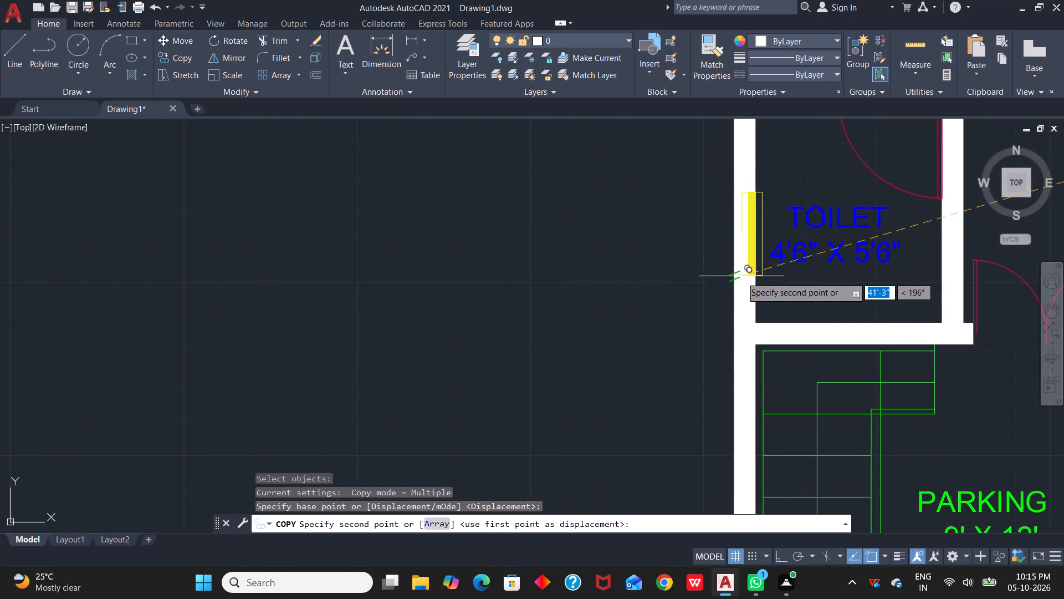
{"action": "scroll", "coordinate": [741, 277], "scroll_direction": "up", "scroll_amount": 3}
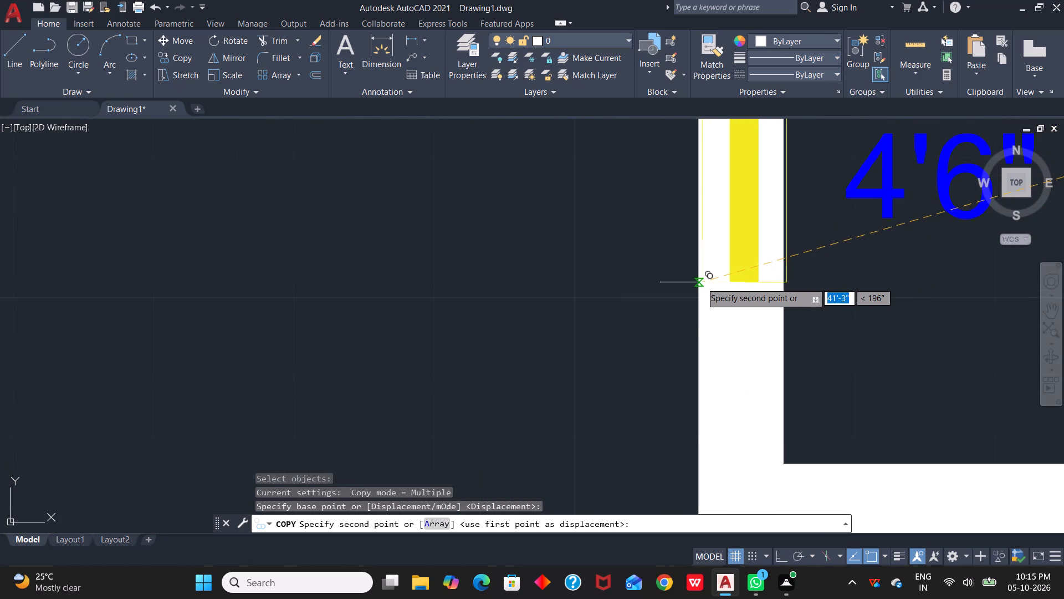
{"action": "scroll", "coordinate": [695, 282], "scroll_direction": "up", "scroll_amount": 2}
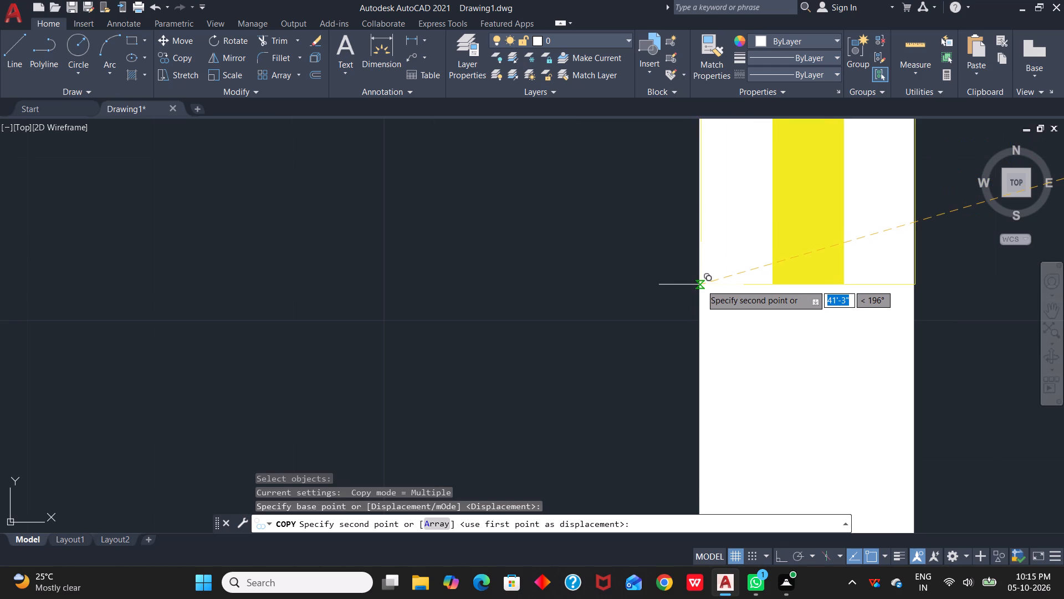
{"action": "left_click", "coordinate": [698, 284]}
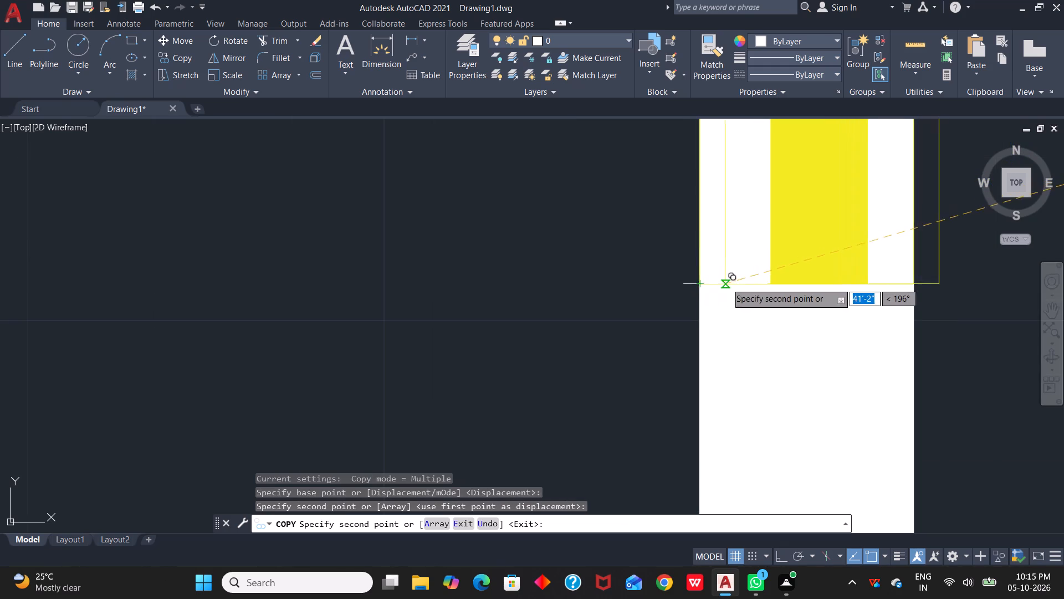
Place a copy of the shortened window on the outer edge of the left wall beside the 4'6" X 4'6" open area.
{"action": "scroll", "coordinate": [729, 281], "scroll_direction": "down", "scroll_amount": 4}
{"action": "middle_click_drag", "start_coordinate": [727, 195], "coordinate": [737, 418]}
{"action": "scroll", "coordinate": [726, 146], "scroll_direction": "down", "scroll_amount": 1}
{"action": "middle_click_drag", "start_coordinate": [736, 196], "coordinate": [741, 212]}
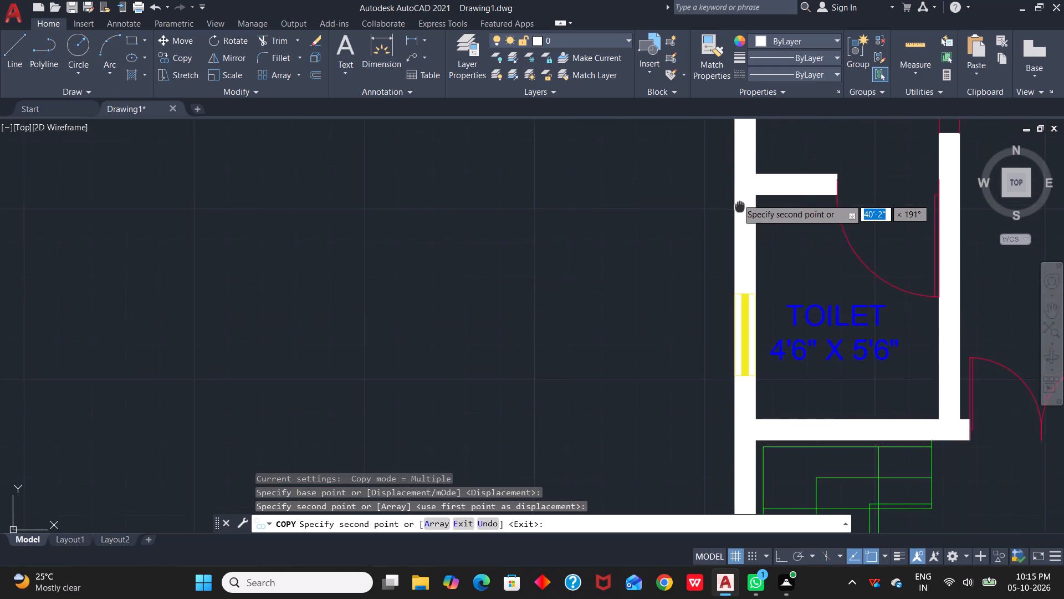
{"action": "middle_click_drag", "start_coordinate": [741, 212], "coordinate": [772, 380]}
{"action": "scroll", "coordinate": [770, 298], "scroll_direction": "up", "scroll_amount": 2}
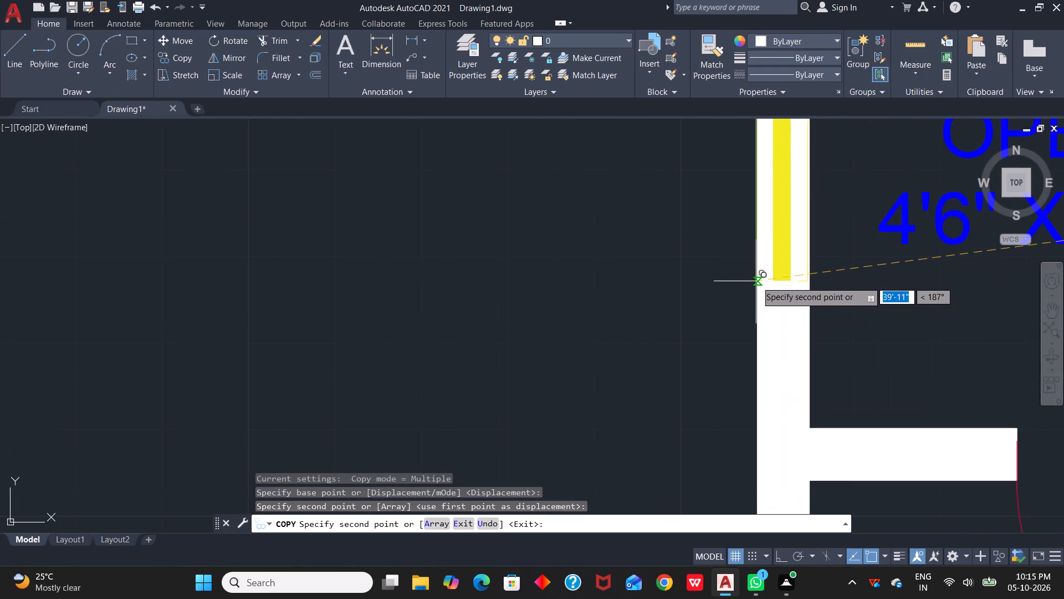
{"action": "left_click", "coordinate": [758, 281]}
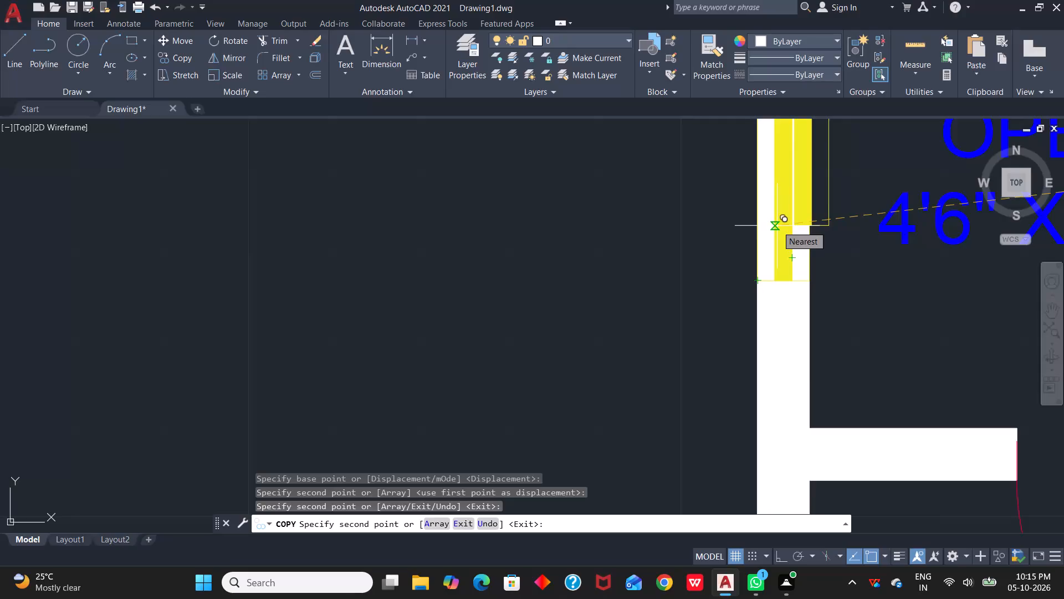
Place a copy of the shortened window on the outer edge of the bath's left wall and end the copying.
{"action": "scroll", "coordinate": [812, 247], "scroll_direction": "down", "scroll_amount": 2}
{"action": "middle_click_drag", "start_coordinate": [825, 242], "coordinate": [863, 428]}
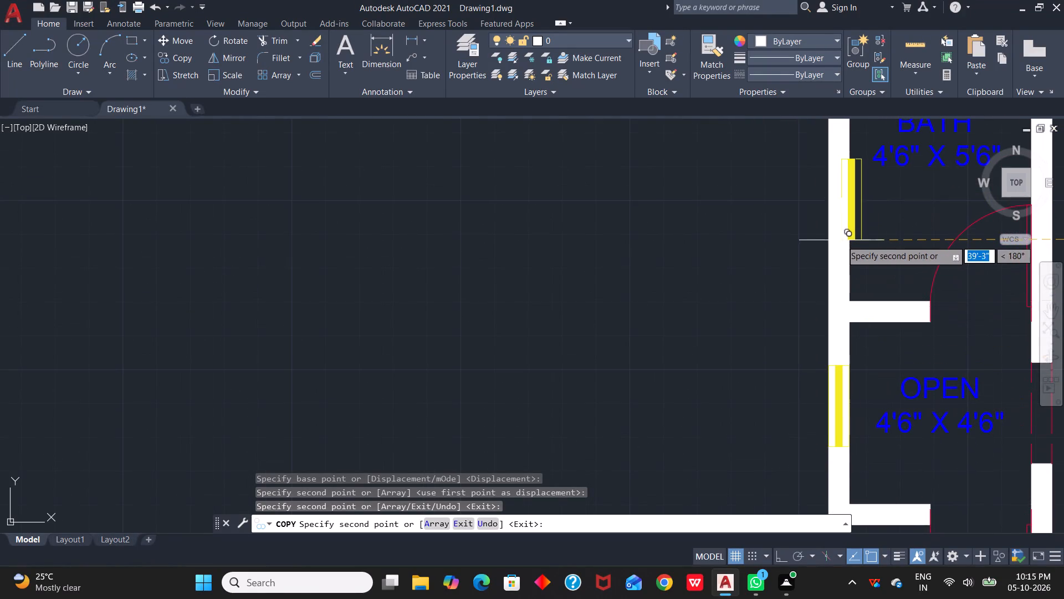
{"action": "middle_click_drag", "start_coordinate": [881, 243], "coordinate": [895, 337]}
{"action": "scroll", "coordinate": [881, 243], "scroll_direction": "down", "scroll_amount": 1}
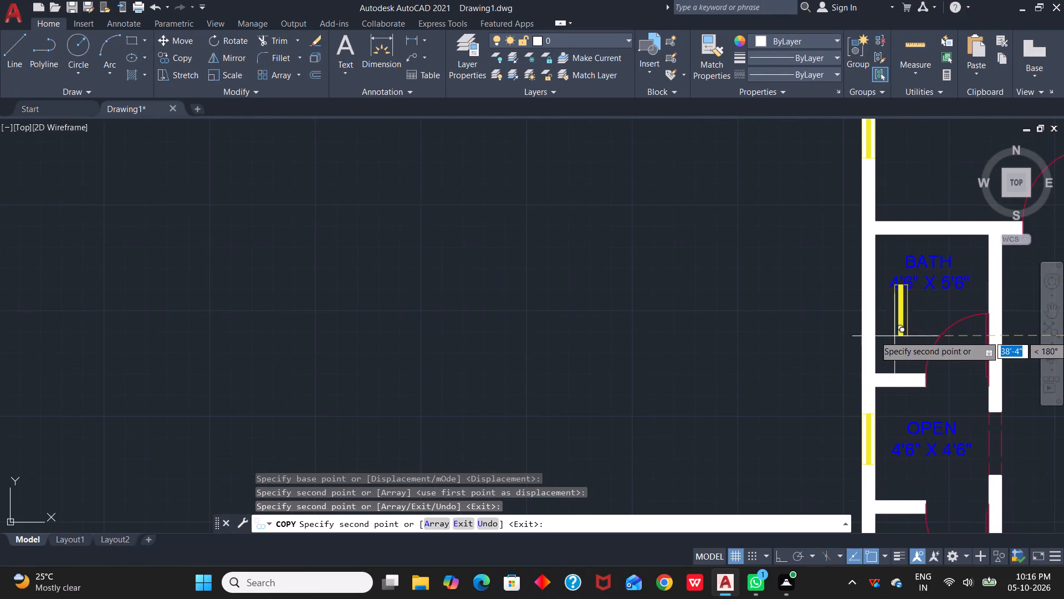
{"action": "scroll", "coordinate": [882, 329], "scroll_direction": "up", "scroll_amount": 3}
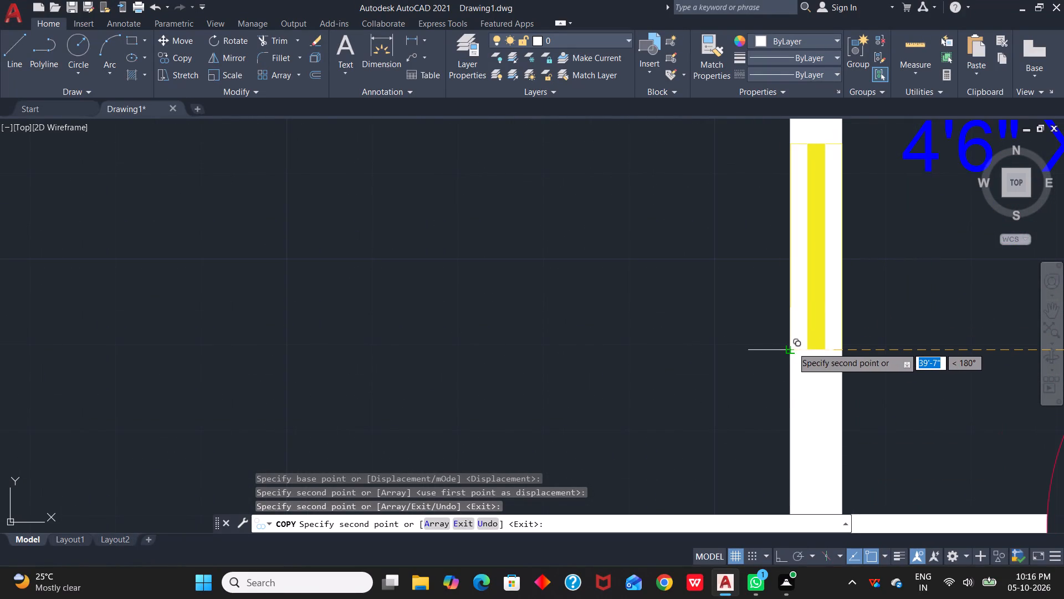
{"action": "left_click", "coordinate": [792, 347]}
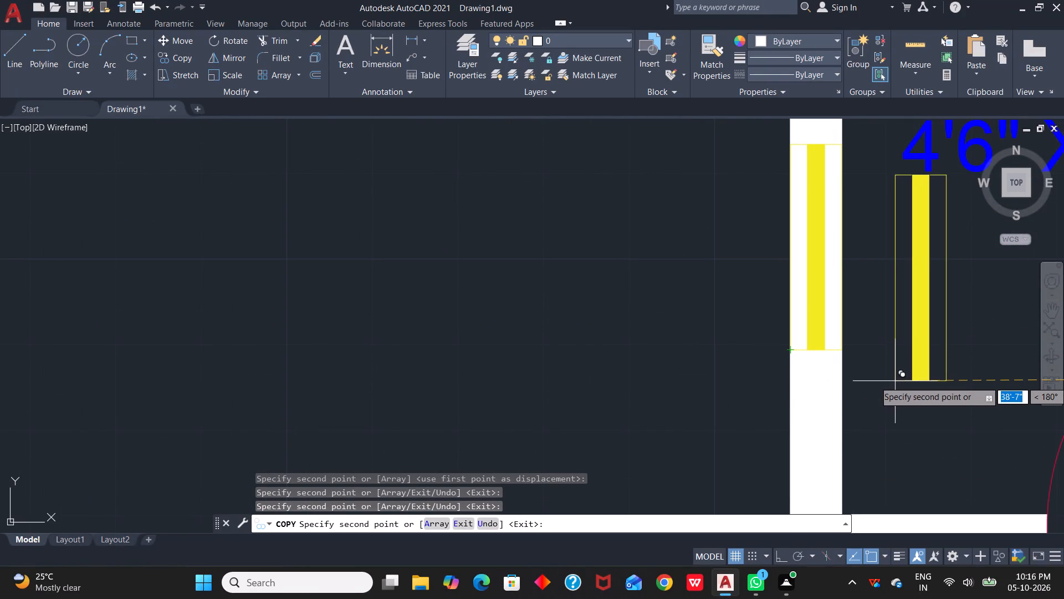
{"action": "key", "text": "Escape"}
Delete the leftover source window symbol standing outside the floor plan, beyond its right wall.
{"action": "scroll", "coordinate": [894, 369], "scroll_direction": "down", "scroll_amount": 6}
{"action": "middle_click_drag", "start_coordinate": [924, 396], "coordinate": [905, 383]}
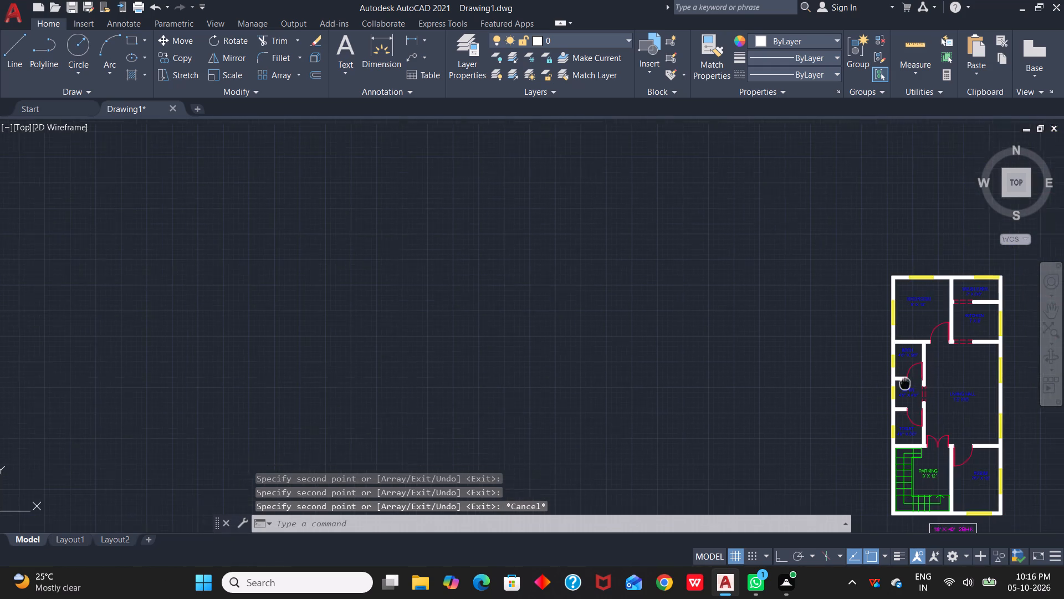
{"action": "middle_click_drag", "start_coordinate": [905, 383], "coordinate": [755, 266]}
{"action": "left_click_drag", "start_coordinate": [949, 215], "coordinate": [969, 223]}
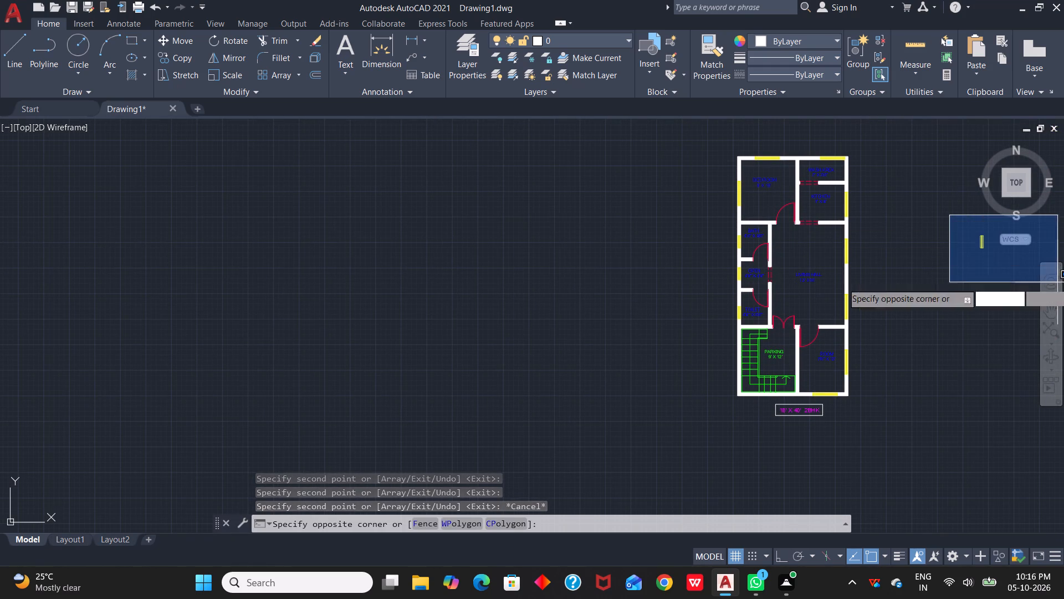
{"action": "left_click", "coordinate": [1010, 307]}
{"action": "key", "text": "BackSpace"}
{"action": "key", "text": "Delete"}
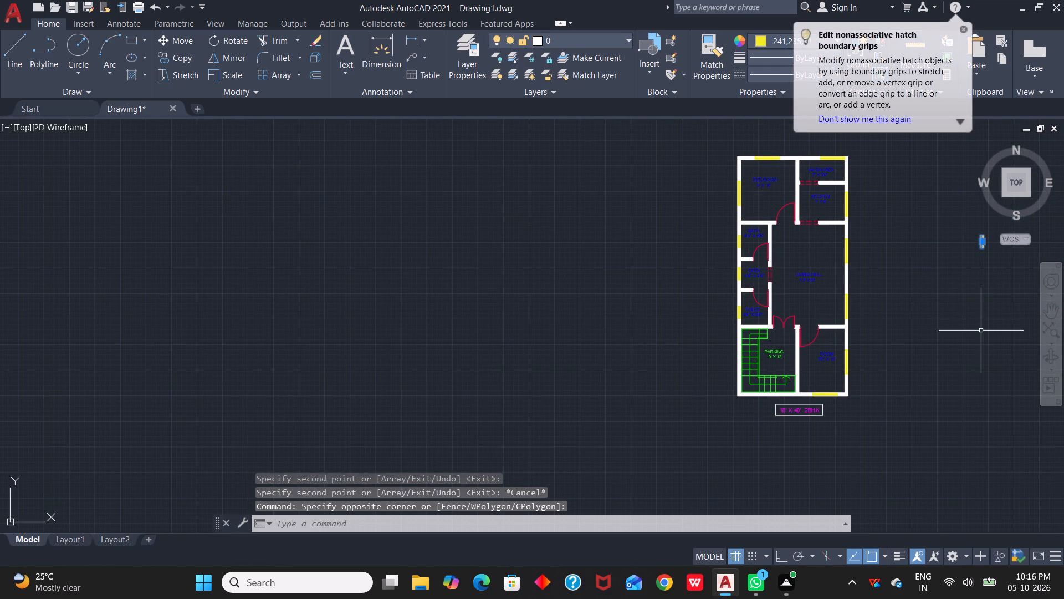
{"action": "key", "text": "Delete"}
{"action": "key", "text": "Delete"}
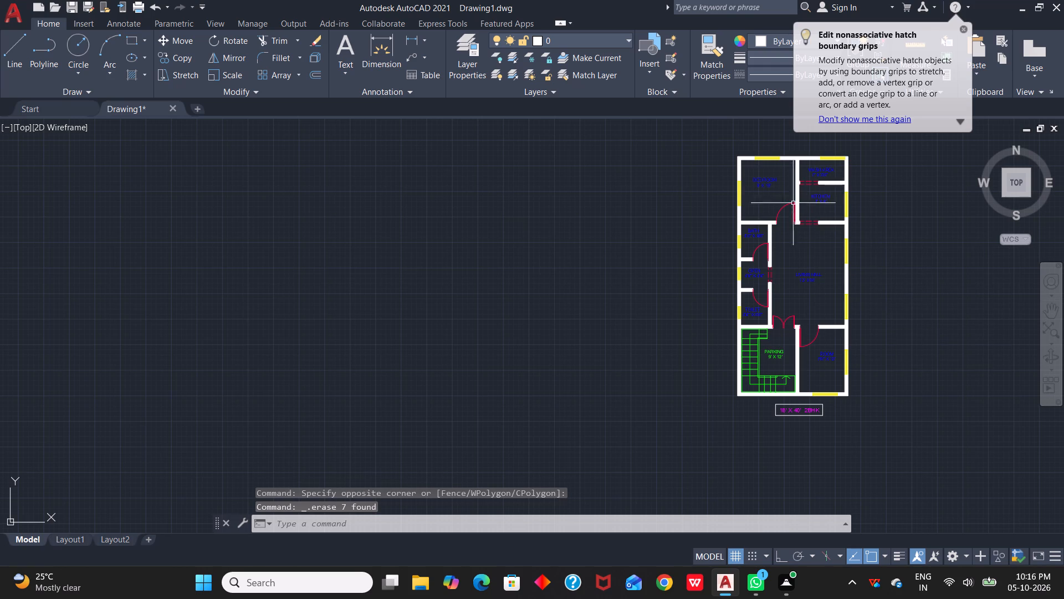
Change the colour of the solid wall hatch to dark grey 99,100,102.
{"action": "scroll", "coordinate": [869, 305], "scroll_direction": "up", "scroll_amount": 2}
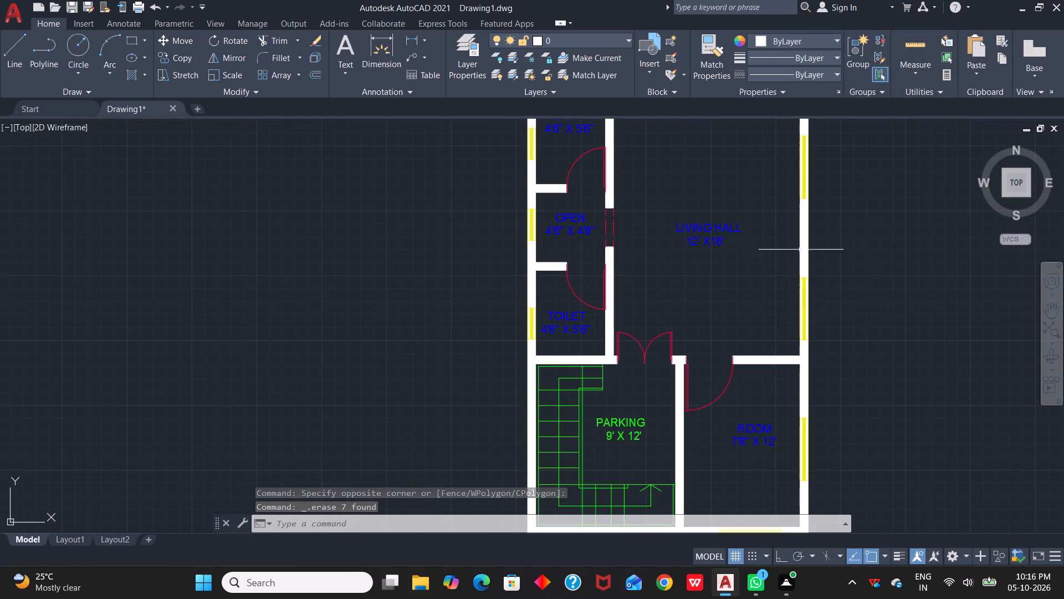
{"action": "left_click", "coordinate": [803, 240]}
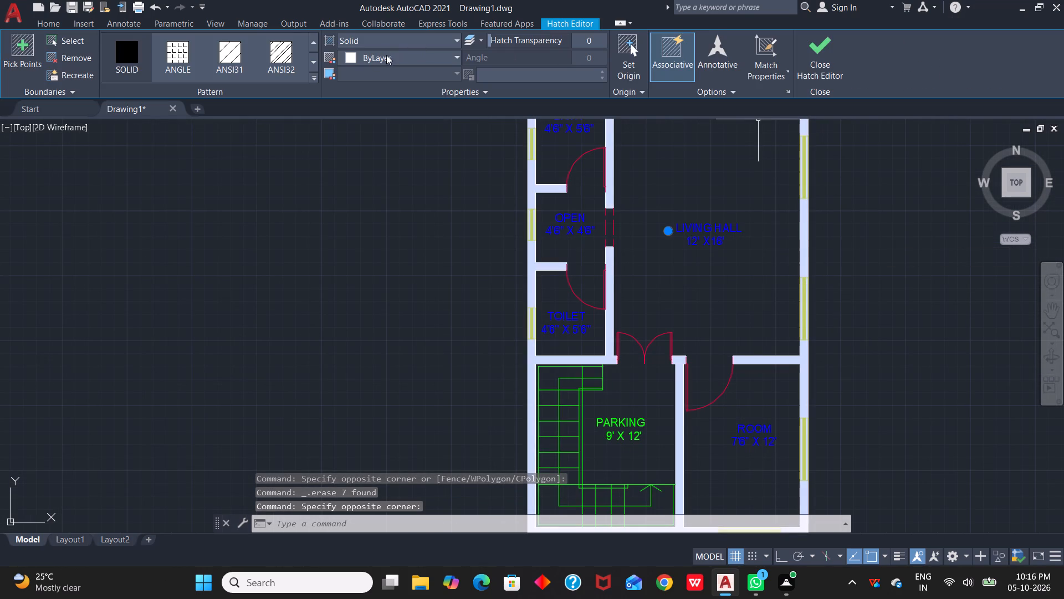
{"action": "left_click", "coordinate": [455, 57]}
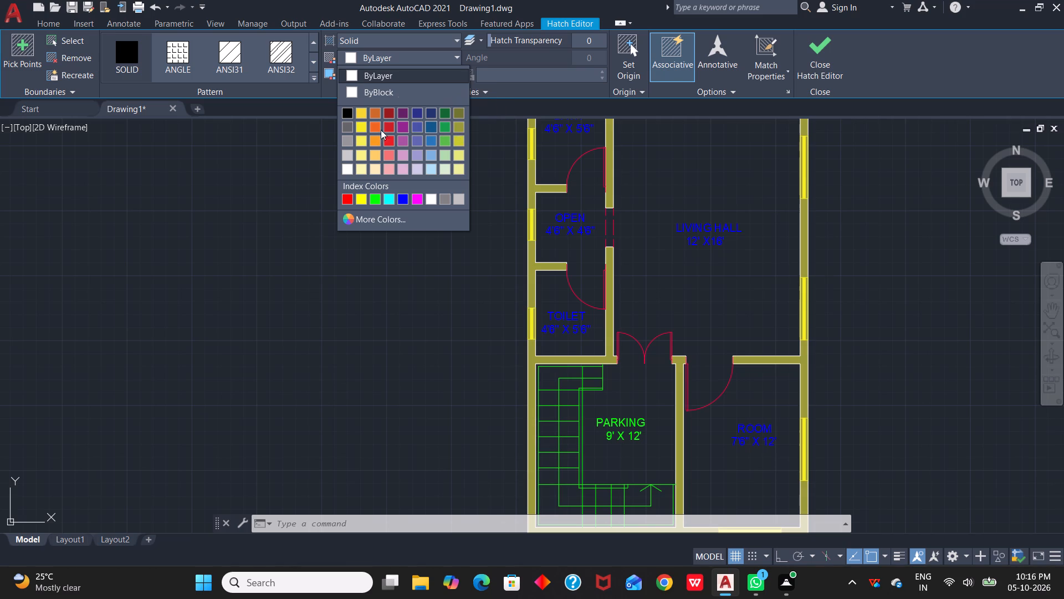
{"action": "left_click", "coordinate": [350, 124]}
{"action": "scroll", "coordinate": [860, 282], "scroll_direction": "down", "scroll_amount": 2}
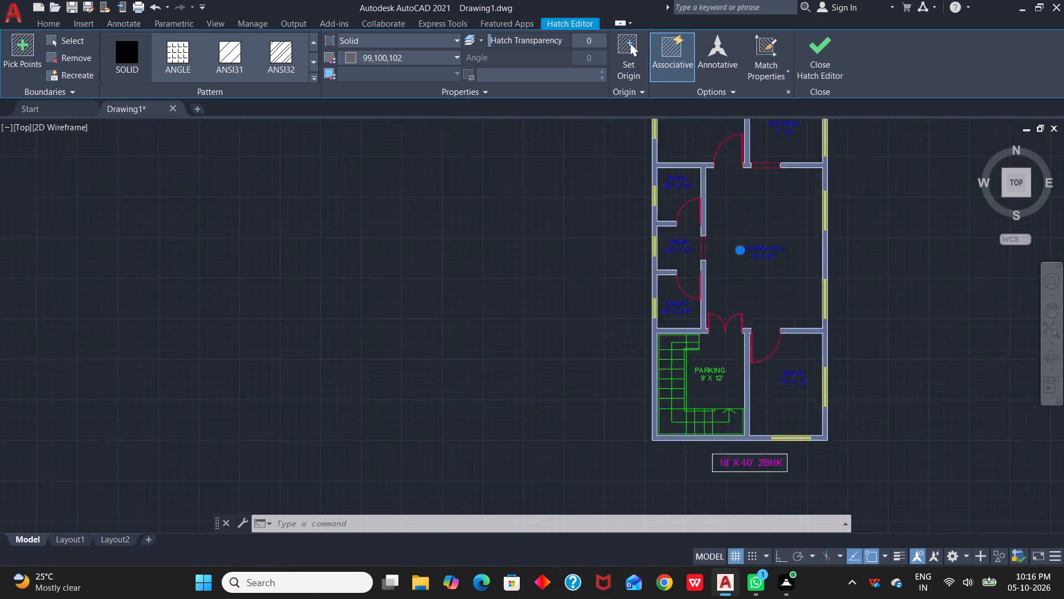
{"action": "scroll", "coordinate": [860, 282], "scroll_direction": "down", "scroll_amount": 1}
{"action": "scroll", "coordinate": [860, 278], "scroll_direction": "up", "scroll_amount": 2}
{"action": "key", "text": "Escape"}
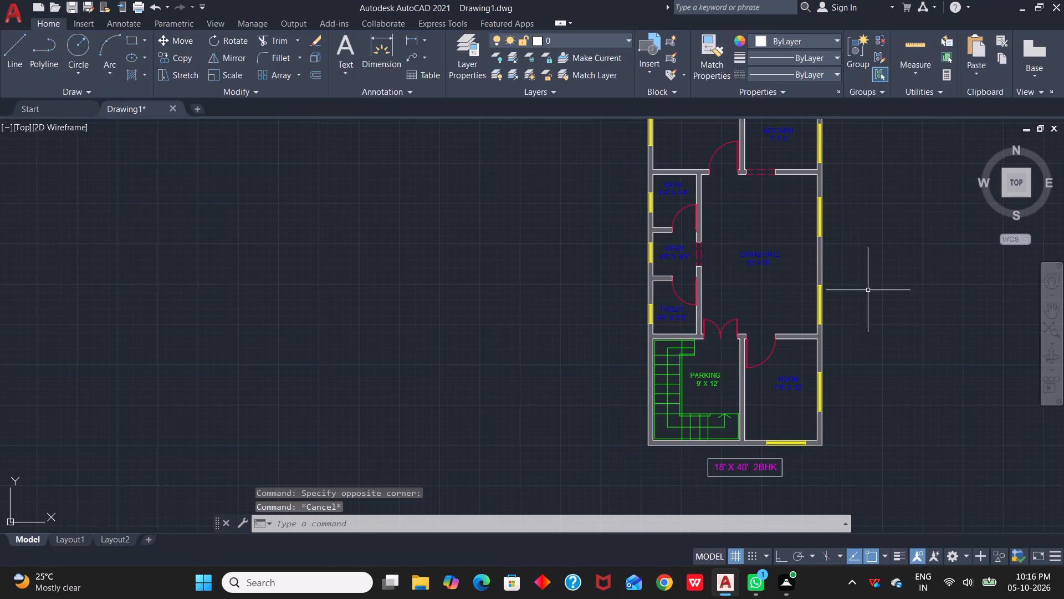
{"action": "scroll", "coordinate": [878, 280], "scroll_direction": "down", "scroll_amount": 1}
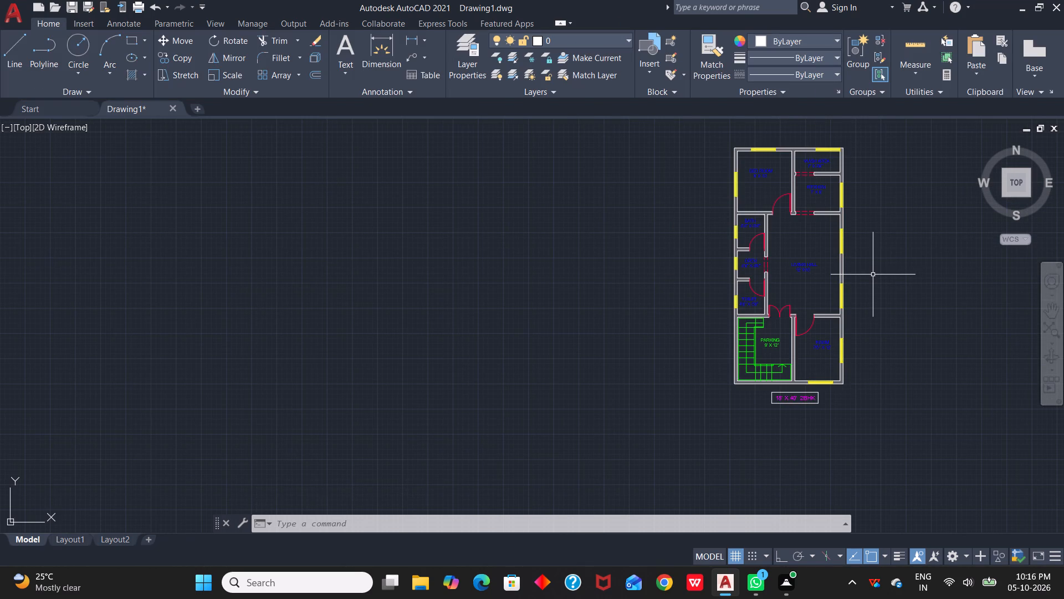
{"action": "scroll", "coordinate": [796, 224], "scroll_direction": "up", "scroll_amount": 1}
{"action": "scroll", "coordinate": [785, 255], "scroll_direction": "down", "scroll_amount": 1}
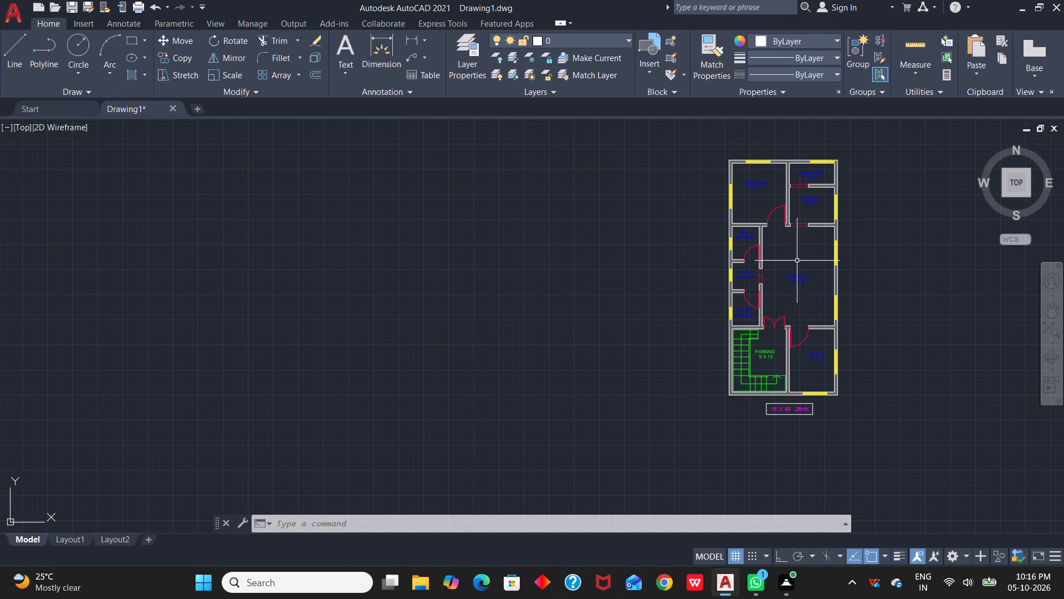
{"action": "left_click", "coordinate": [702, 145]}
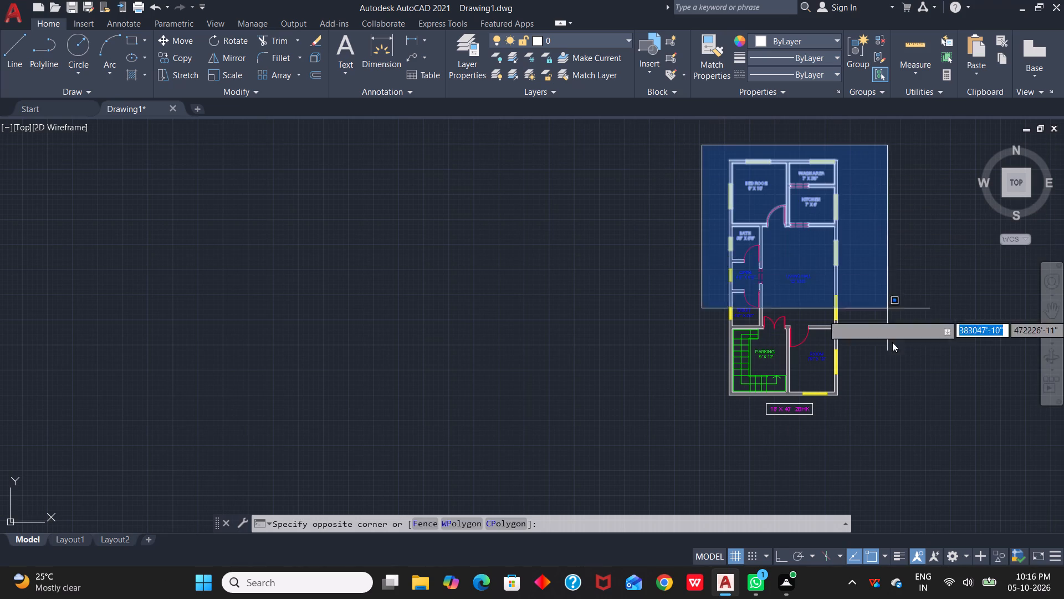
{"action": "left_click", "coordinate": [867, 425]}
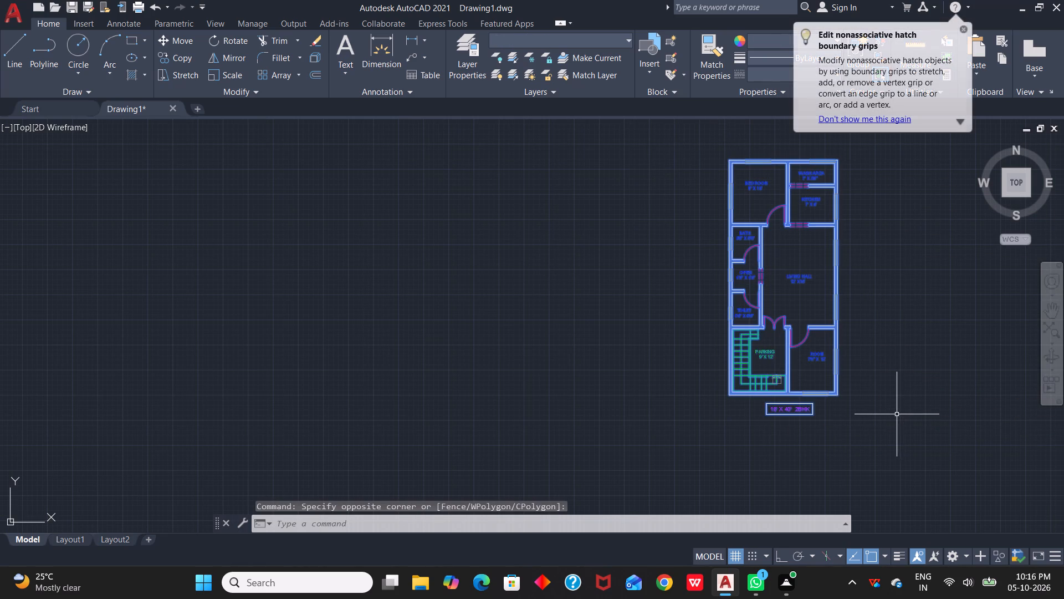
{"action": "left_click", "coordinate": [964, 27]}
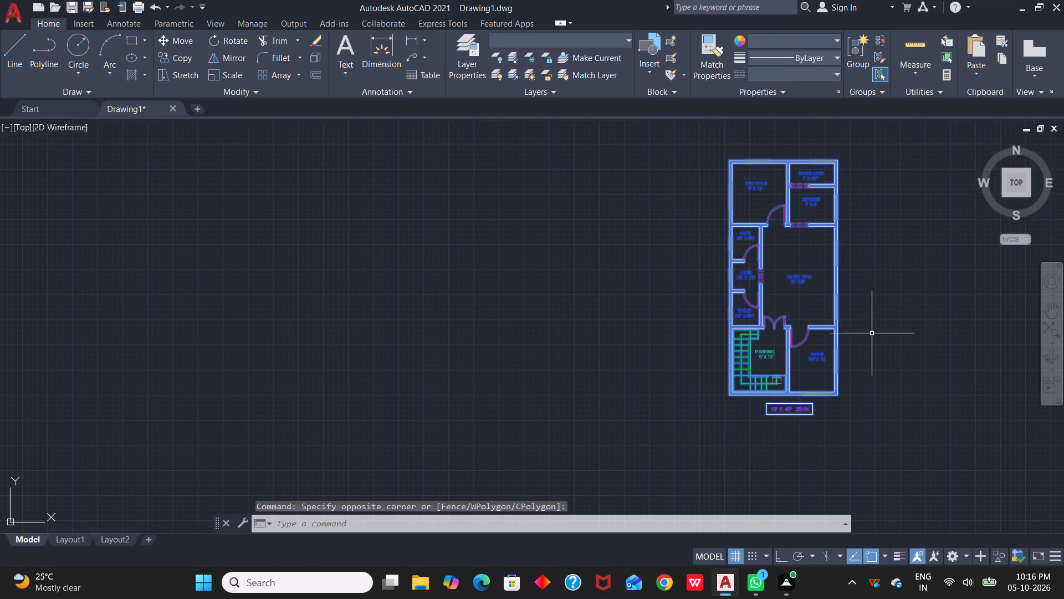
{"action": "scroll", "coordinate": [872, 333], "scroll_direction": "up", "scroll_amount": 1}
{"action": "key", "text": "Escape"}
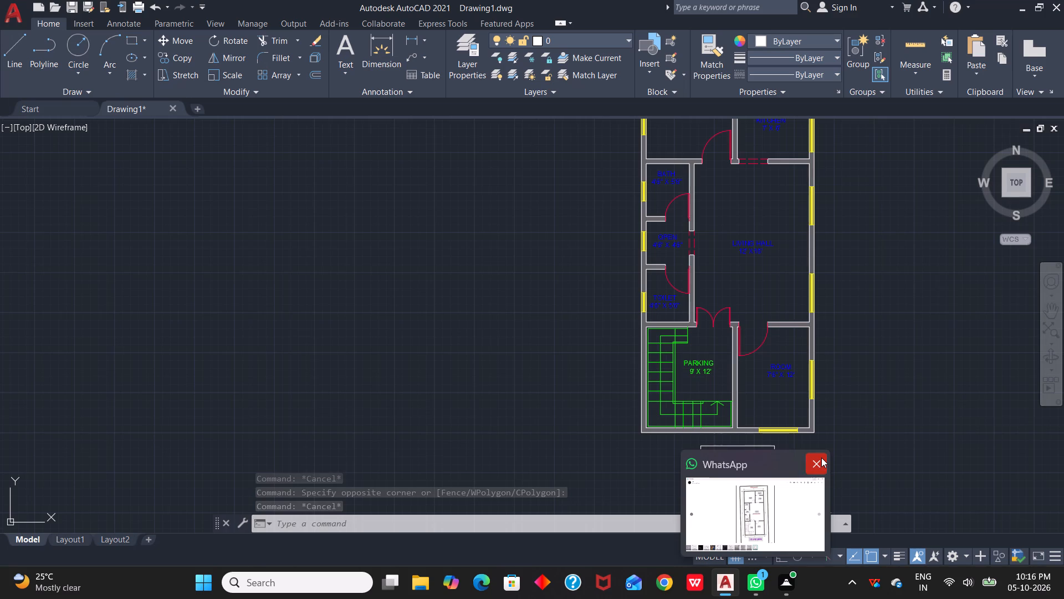
Close the WhatsApp window showing the reference plan.
{"action": "left_click", "coordinate": [821, 458]}
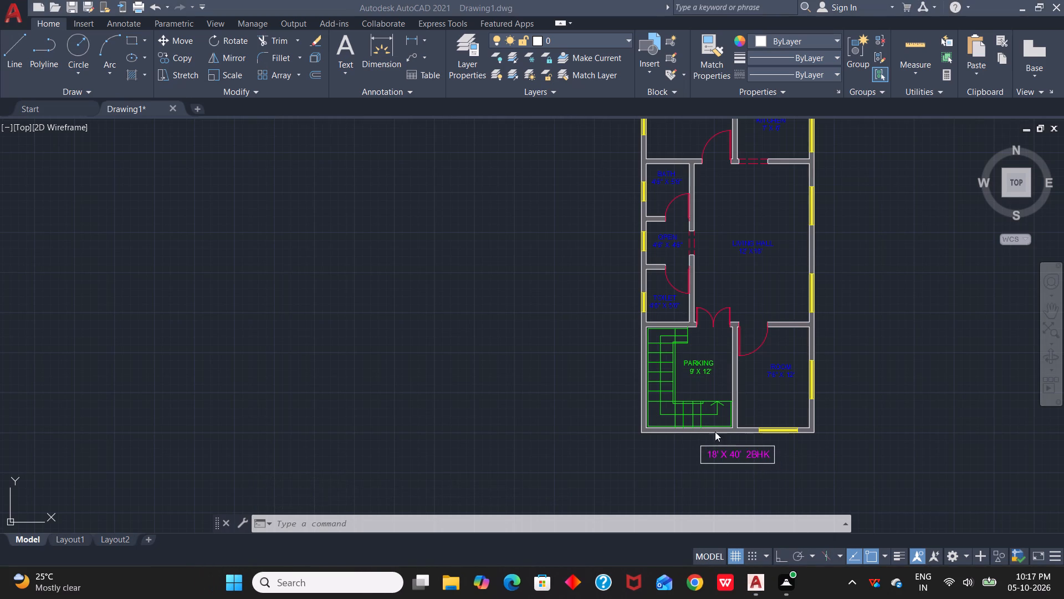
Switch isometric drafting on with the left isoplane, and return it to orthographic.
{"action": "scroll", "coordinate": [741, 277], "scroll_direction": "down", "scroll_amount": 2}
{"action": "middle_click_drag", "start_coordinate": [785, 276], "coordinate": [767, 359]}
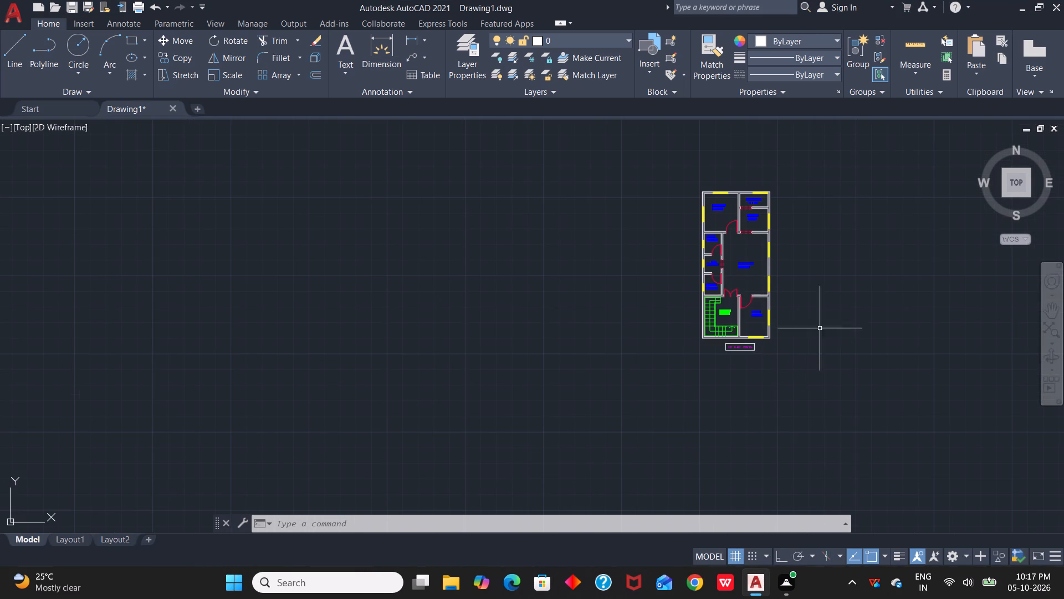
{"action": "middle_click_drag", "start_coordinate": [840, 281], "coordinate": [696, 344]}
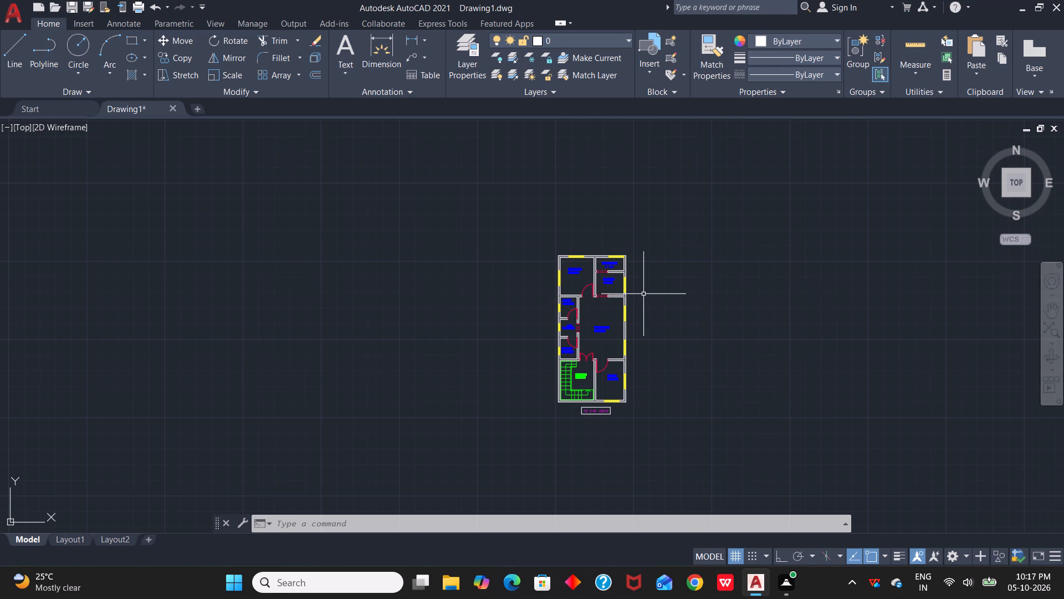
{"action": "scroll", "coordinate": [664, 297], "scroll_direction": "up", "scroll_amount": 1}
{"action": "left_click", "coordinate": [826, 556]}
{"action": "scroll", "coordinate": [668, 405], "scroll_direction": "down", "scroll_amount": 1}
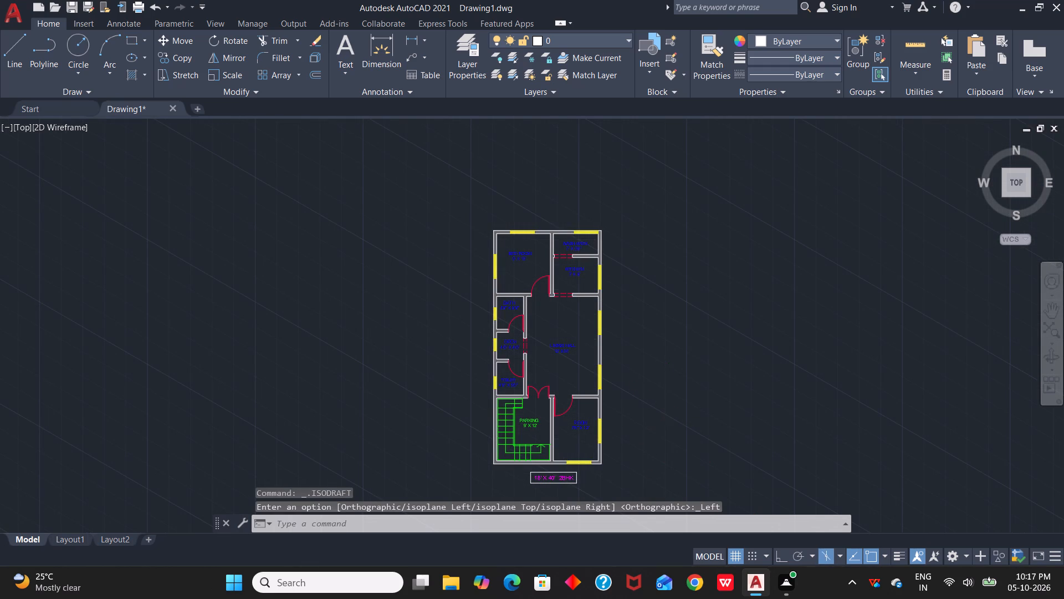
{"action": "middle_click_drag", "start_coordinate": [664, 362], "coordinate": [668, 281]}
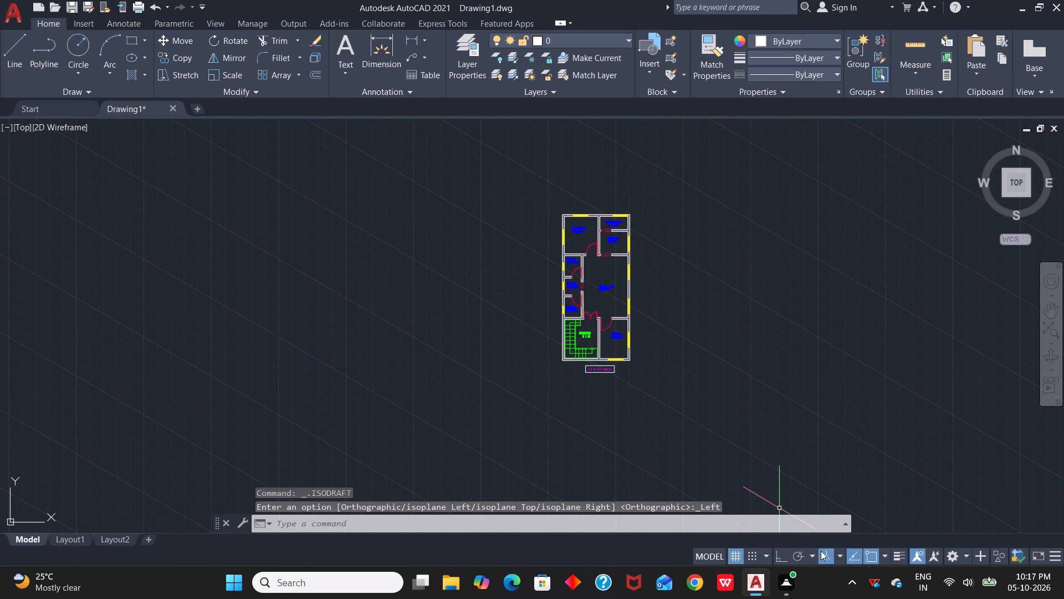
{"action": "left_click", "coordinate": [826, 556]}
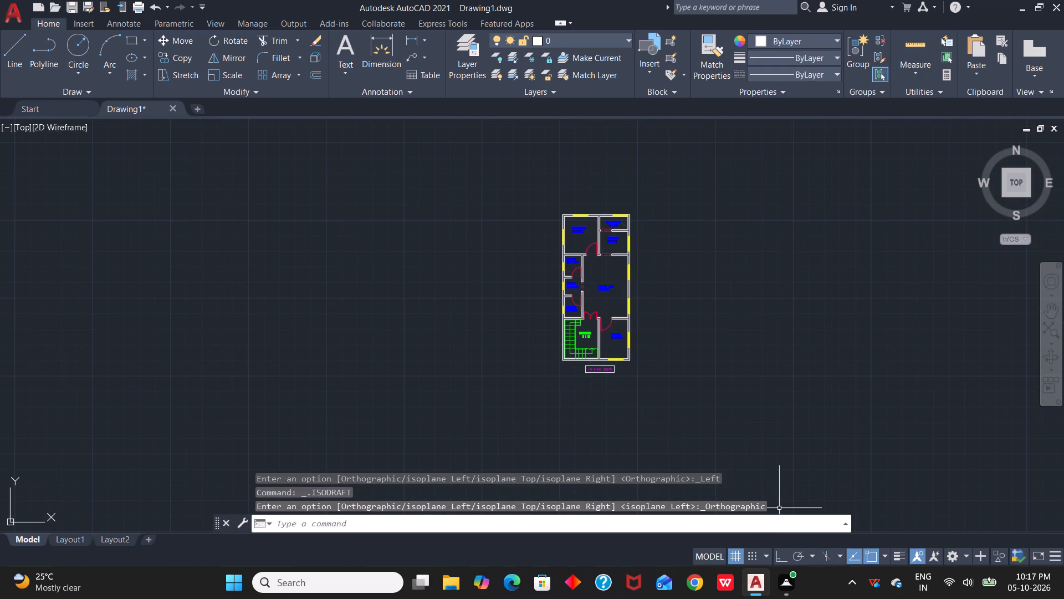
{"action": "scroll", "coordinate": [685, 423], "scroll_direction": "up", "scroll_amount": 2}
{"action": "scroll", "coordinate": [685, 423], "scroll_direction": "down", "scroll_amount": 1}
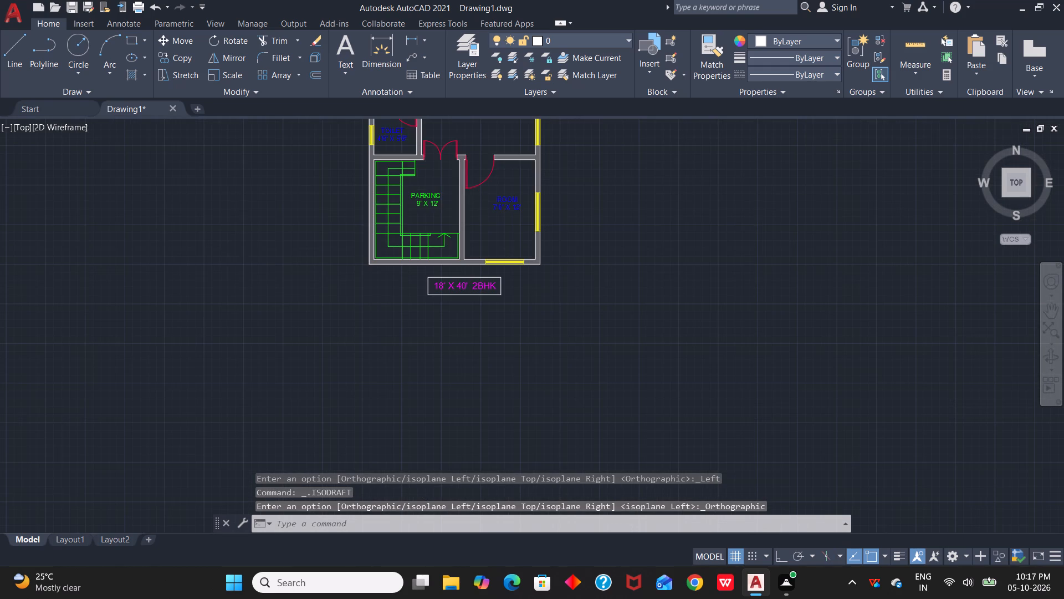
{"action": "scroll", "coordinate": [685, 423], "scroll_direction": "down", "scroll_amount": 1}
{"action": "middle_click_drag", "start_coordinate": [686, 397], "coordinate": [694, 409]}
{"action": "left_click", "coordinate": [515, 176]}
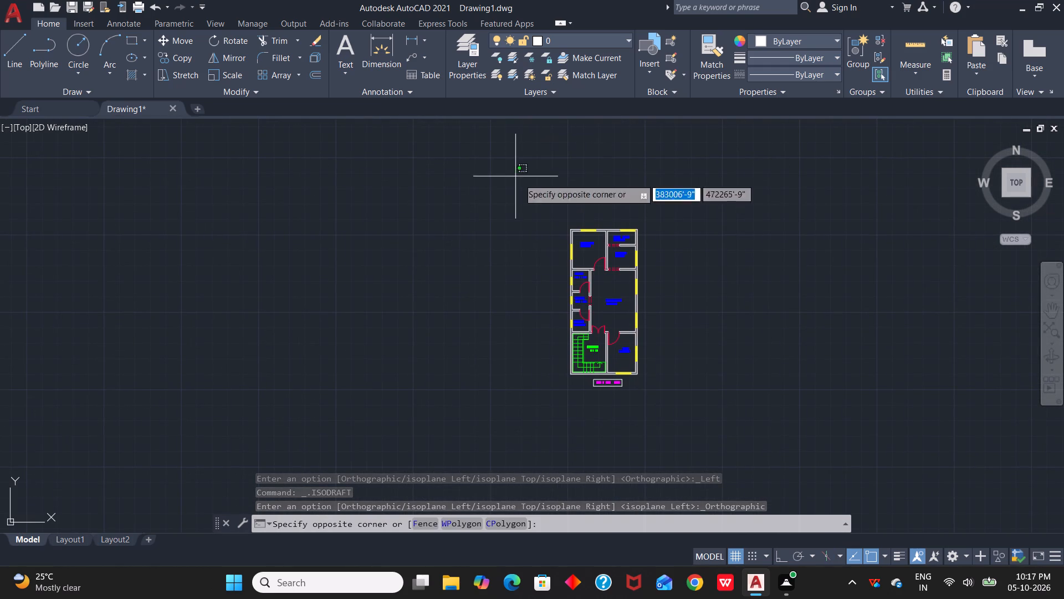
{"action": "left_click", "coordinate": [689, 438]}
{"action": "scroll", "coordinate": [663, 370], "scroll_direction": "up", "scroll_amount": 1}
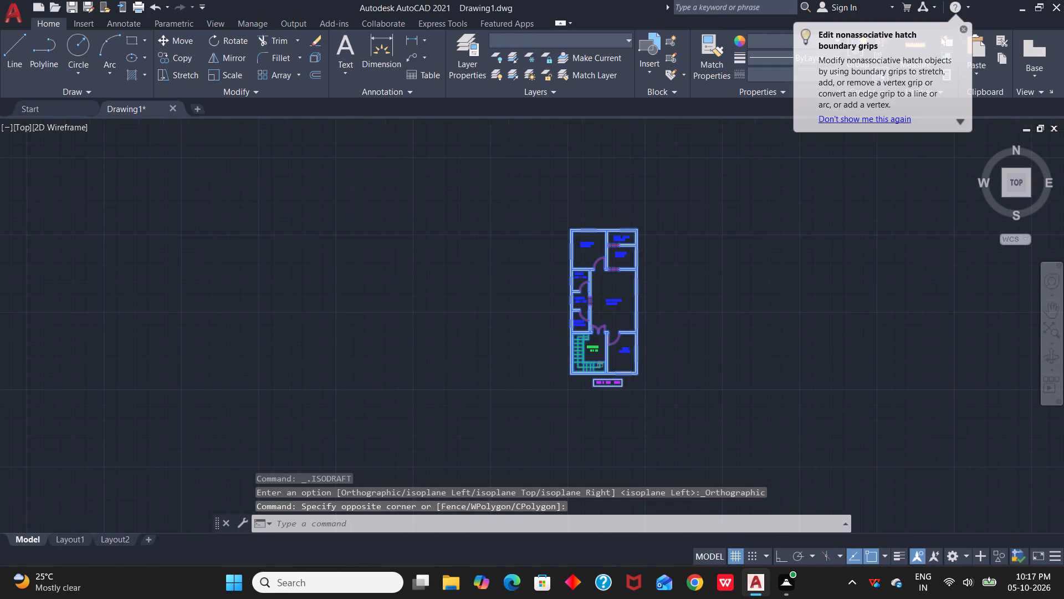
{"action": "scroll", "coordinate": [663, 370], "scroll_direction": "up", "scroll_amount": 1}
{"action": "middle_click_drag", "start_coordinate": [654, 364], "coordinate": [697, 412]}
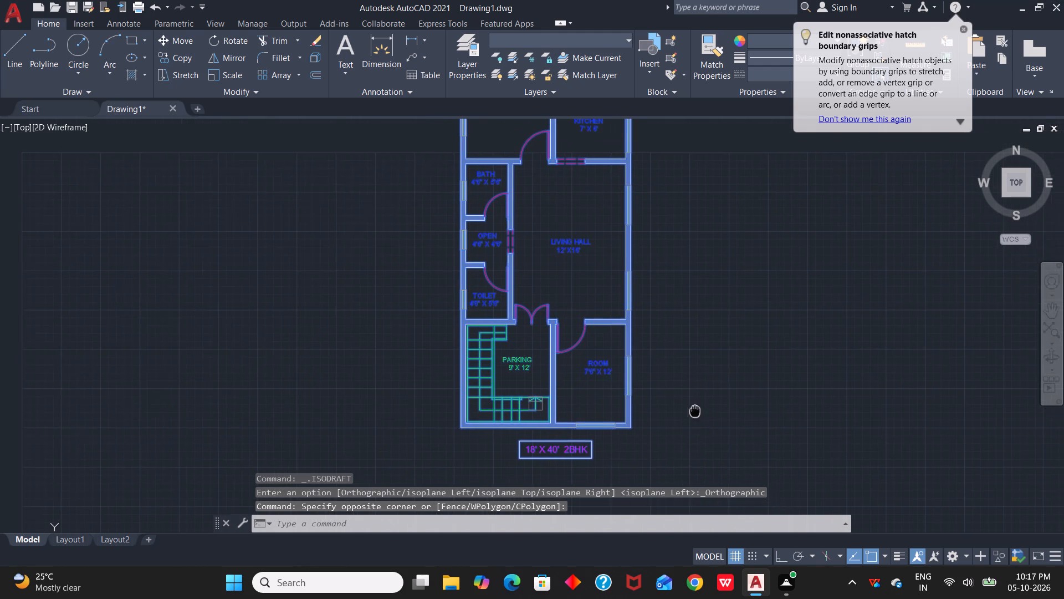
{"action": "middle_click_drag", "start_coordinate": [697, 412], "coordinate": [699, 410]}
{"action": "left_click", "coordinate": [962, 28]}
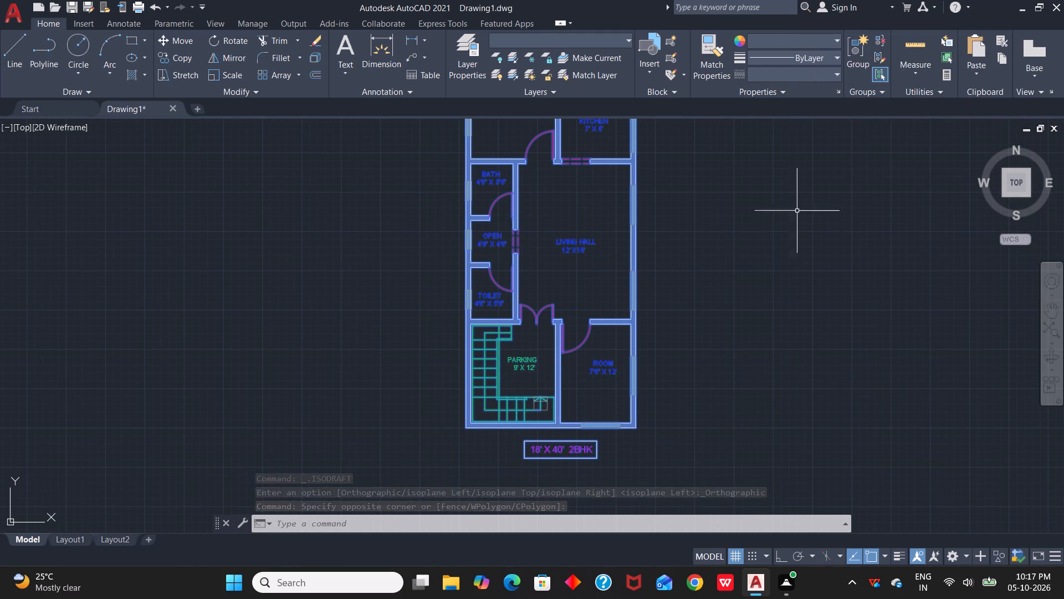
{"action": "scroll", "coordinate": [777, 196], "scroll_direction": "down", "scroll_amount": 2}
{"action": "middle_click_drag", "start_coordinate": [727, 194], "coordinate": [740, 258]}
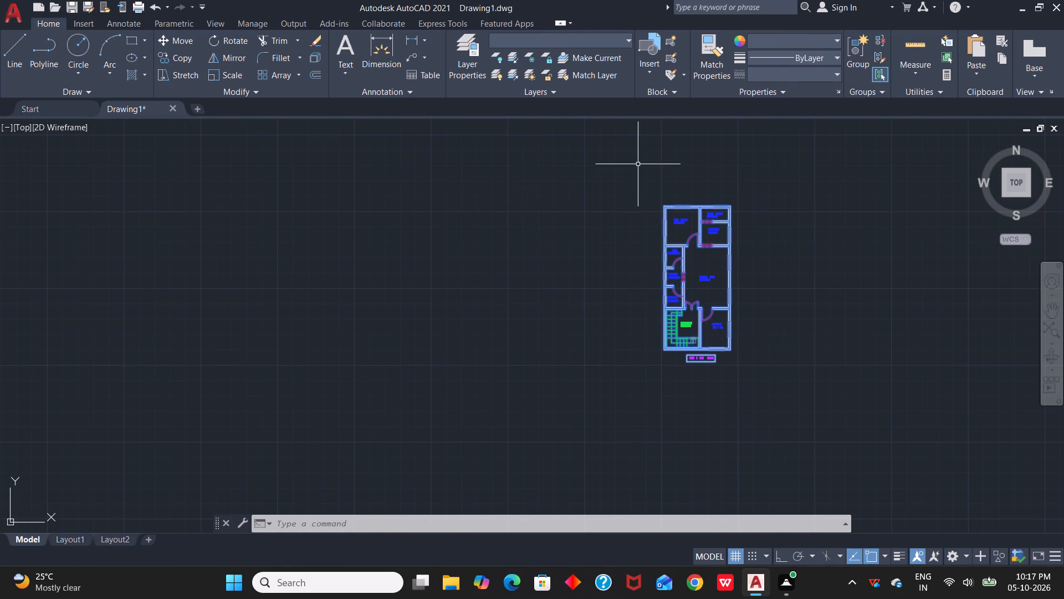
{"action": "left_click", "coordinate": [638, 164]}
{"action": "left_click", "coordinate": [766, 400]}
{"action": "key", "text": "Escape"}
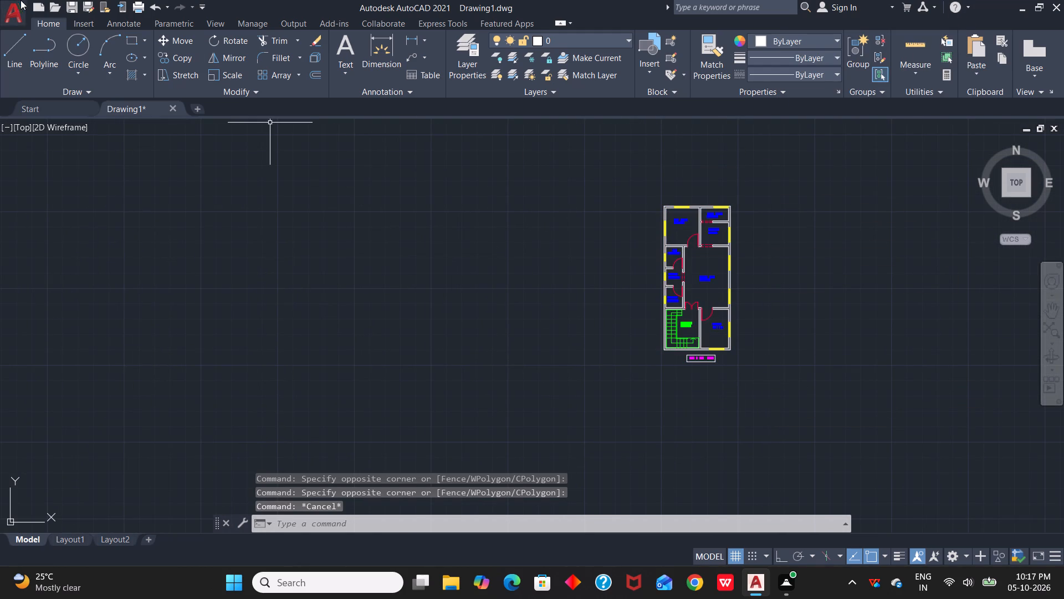
Set up a centred plot on AutoCAD PDF (High Quality Print).pc3, windowed around the whole floor plan and its title box, with background plotting on.
{"action": "left_click", "coordinate": [141, 10]}
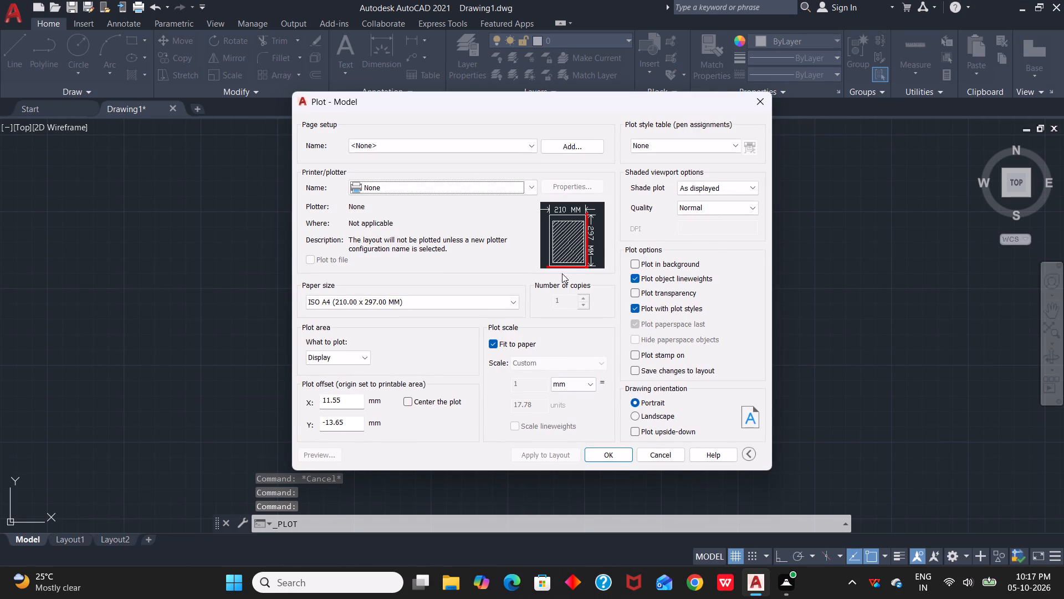
{"action": "left_click", "coordinate": [531, 187]}
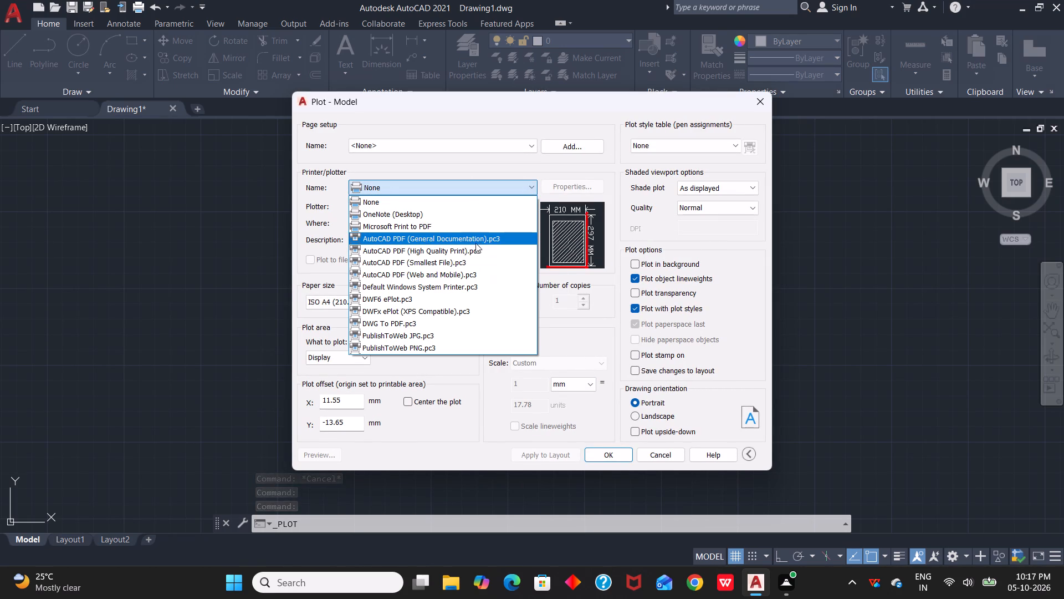
{"action": "left_click", "coordinate": [472, 248]}
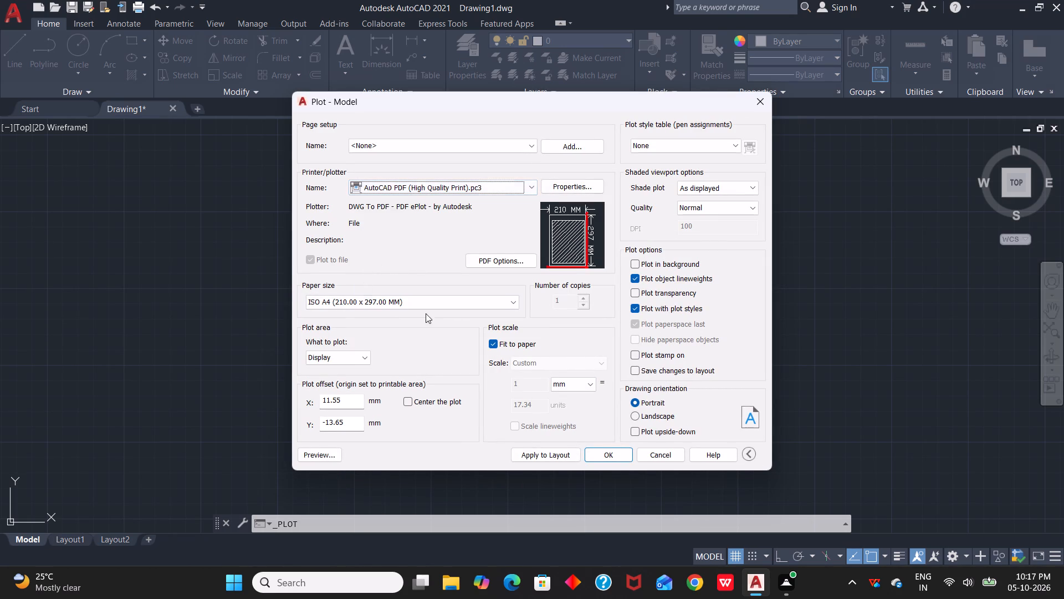
{"action": "left_click", "coordinate": [411, 399]}
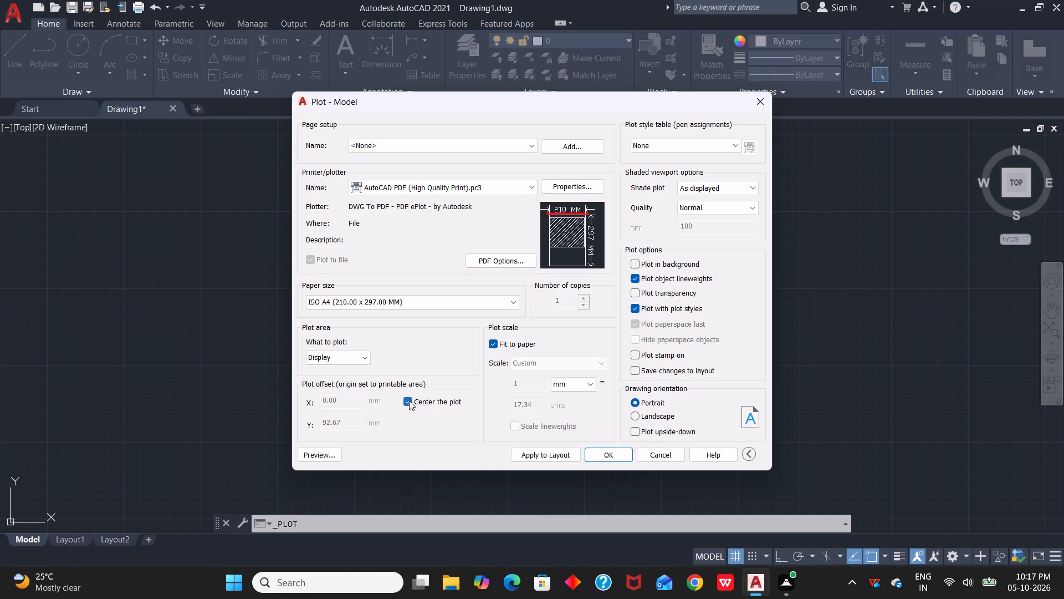
{"action": "left_click", "coordinate": [366, 357]}
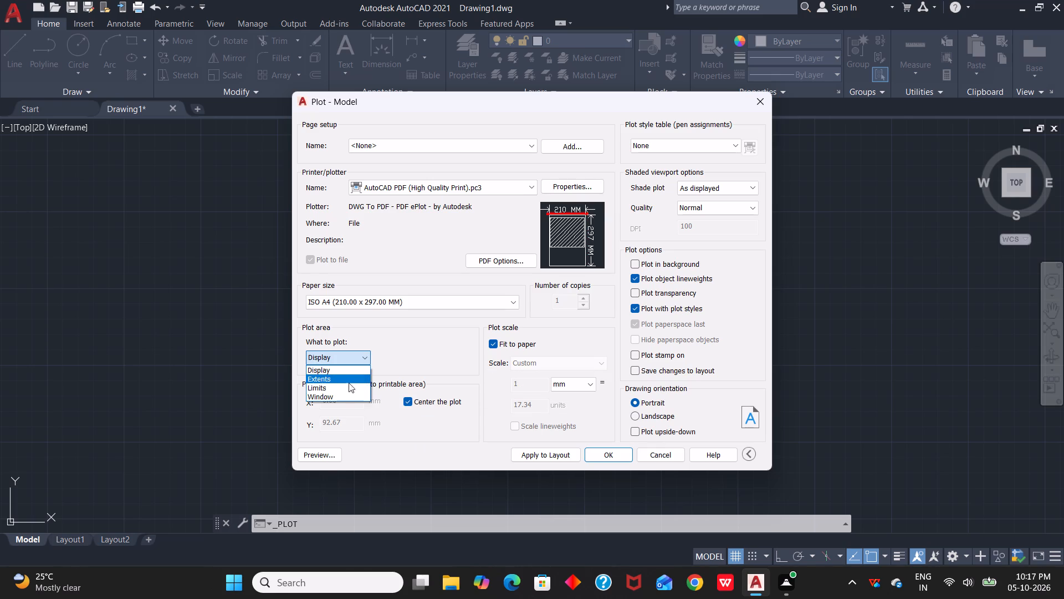
{"action": "left_click", "coordinate": [340, 397]}
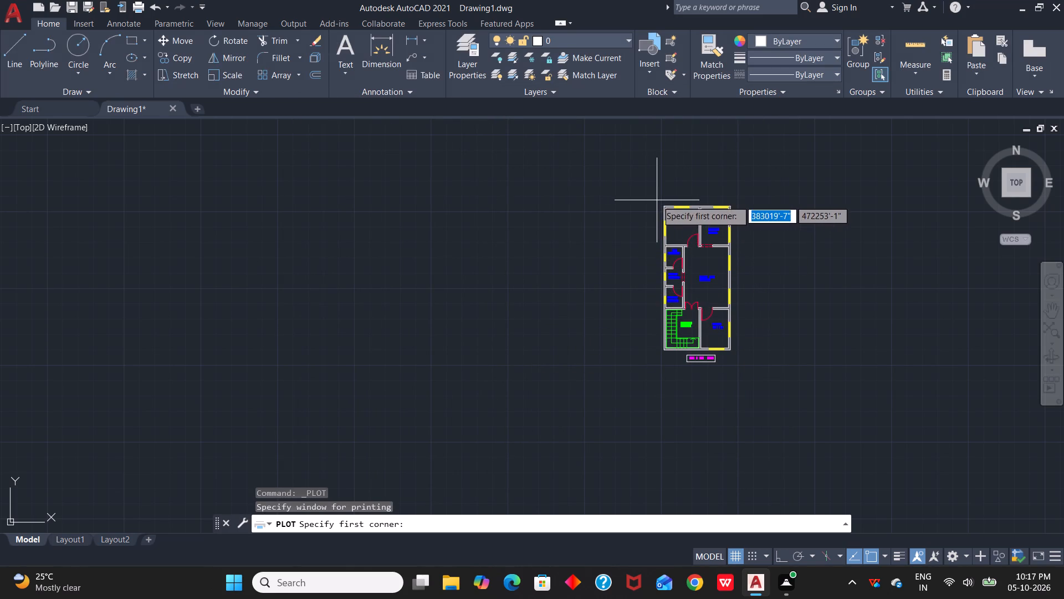
{"action": "left_click", "coordinate": [657, 201]}
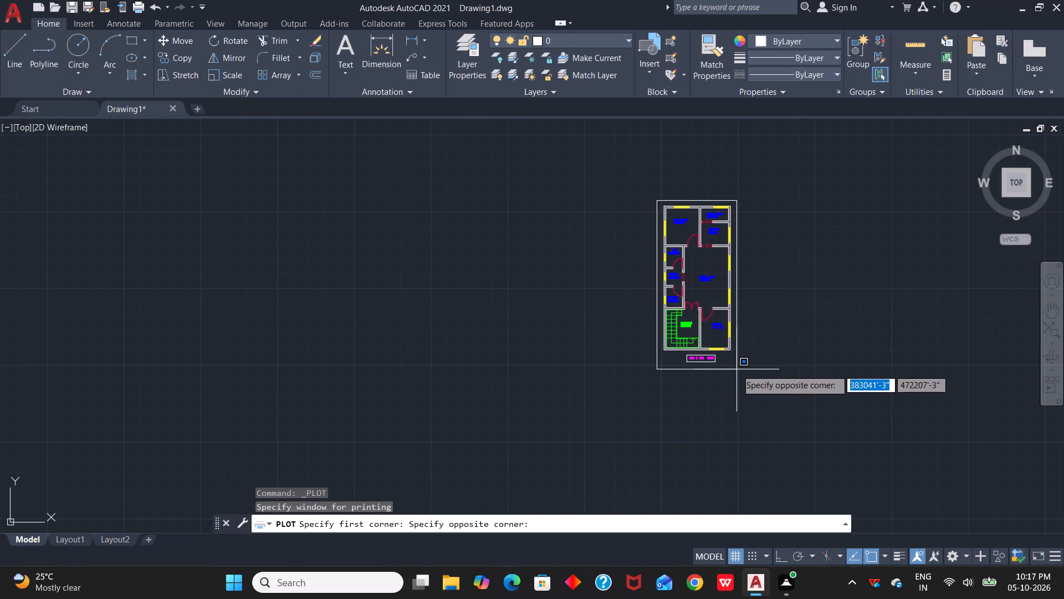
{"action": "left_click", "coordinate": [736, 366]}
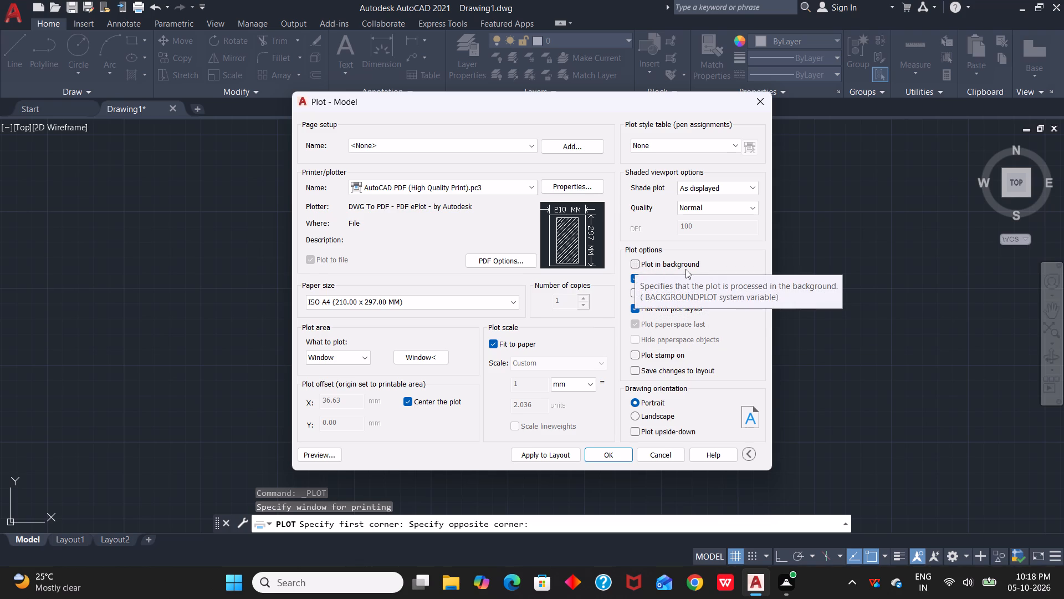
{"action": "left_click", "coordinate": [633, 262]}
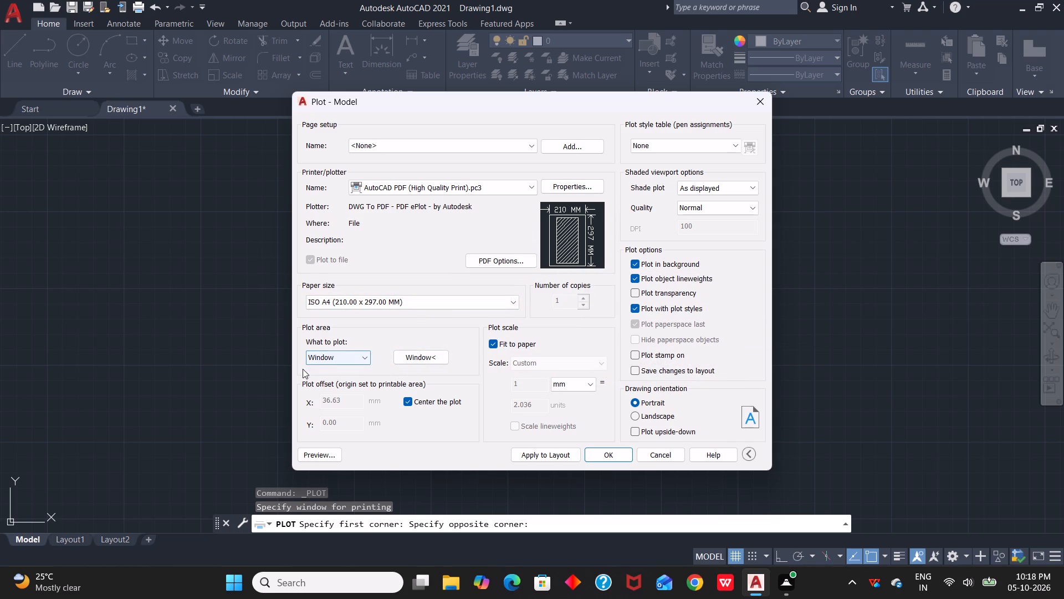
Preview the plotted sheet, examine the floor plan up close, and return to the plot settings.
{"action": "left_click", "coordinate": [329, 454]}
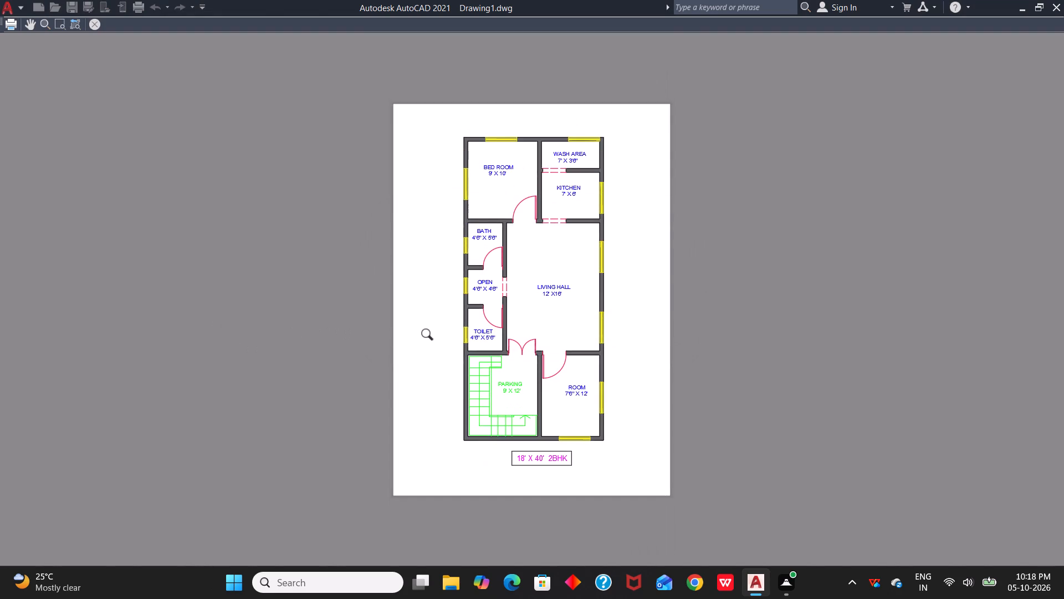
{"action": "scroll", "coordinate": [636, 298], "scroll_direction": "up", "scroll_amount": 2}
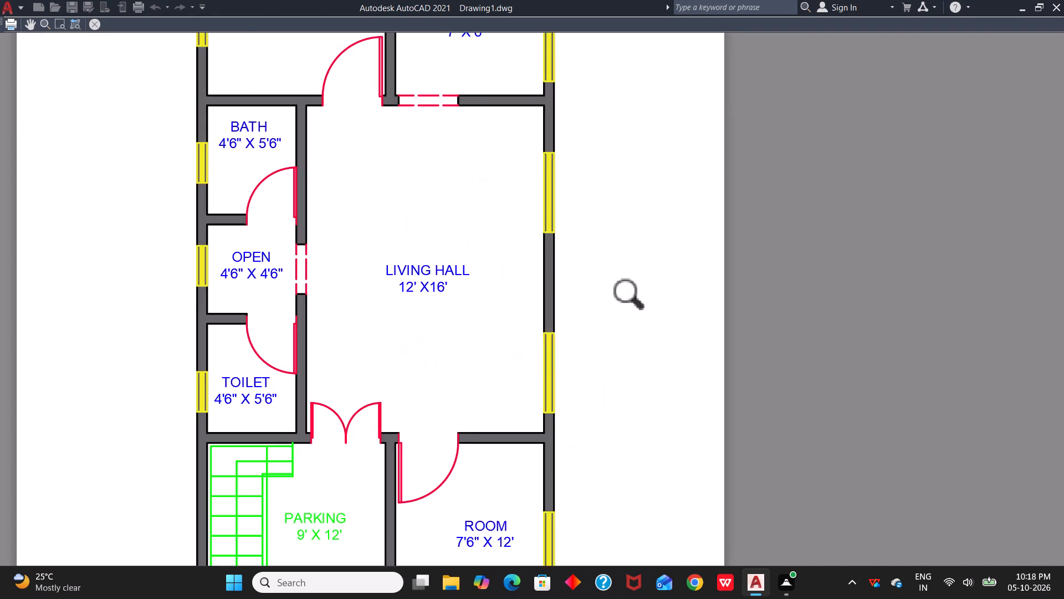
{"action": "scroll", "coordinate": [636, 298], "scroll_direction": "down", "scroll_amount": 2}
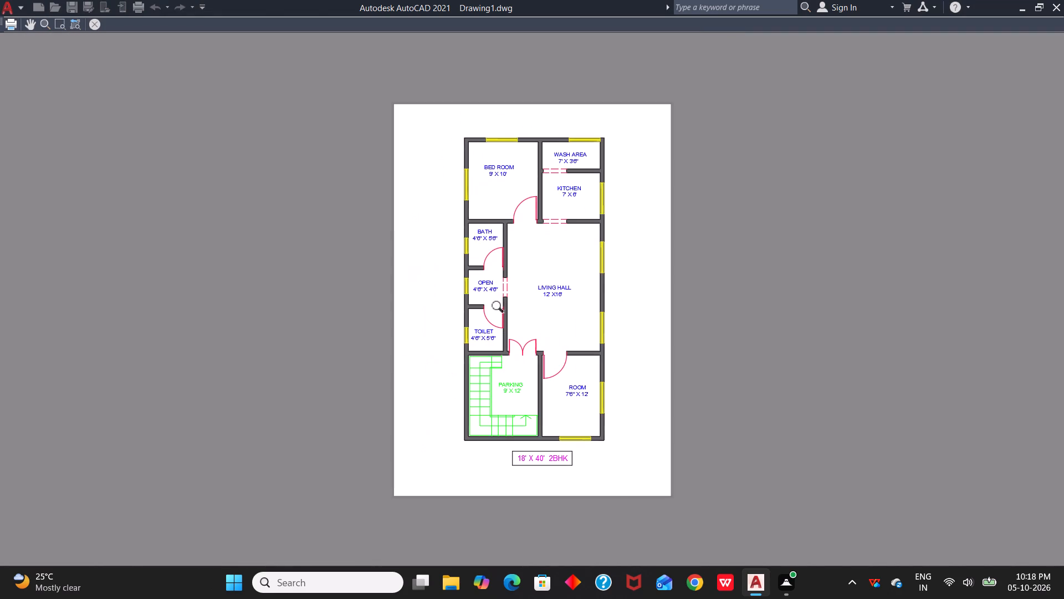
{"action": "left_click", "coordinate": [100, 26]}
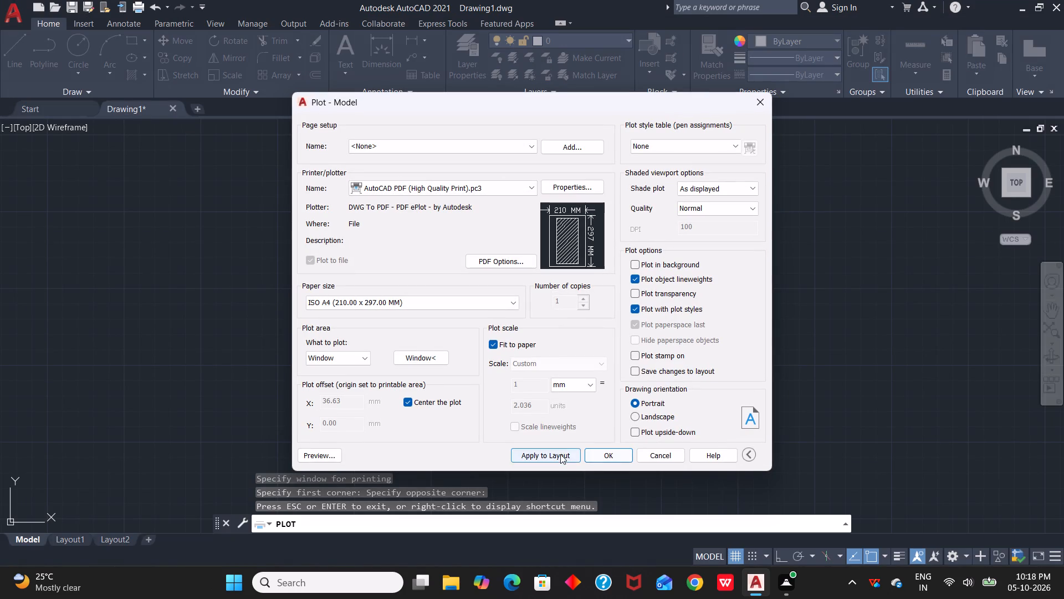
Apply the plot settings to the layout, plot the plan to a PDF named 101 in Documents, and close the PDF viewer.
{"action": "left_click", "coordinate": [560, 454]}
{"action": "left_click", "coordinate": [617, 459]}
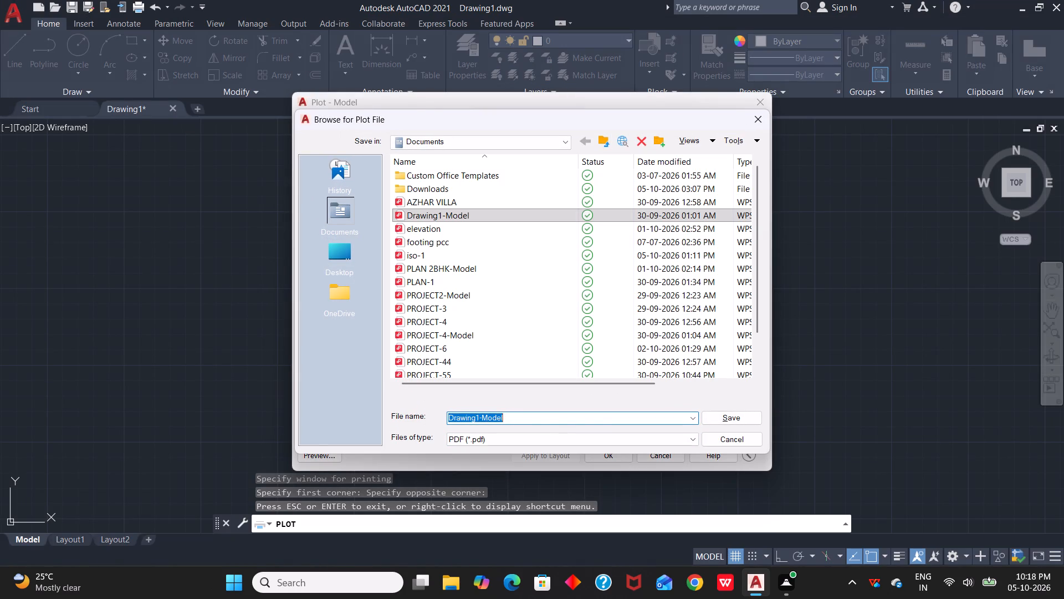
{"action": "key", "text": "BackSpace"}
{"action": "key", "text": "BackSpace"}
{"action": "key", "text": "BackSpace"}
{"action": "key", "text": "BackSpace"}
{"action": "key", "text": "BackSpace"}
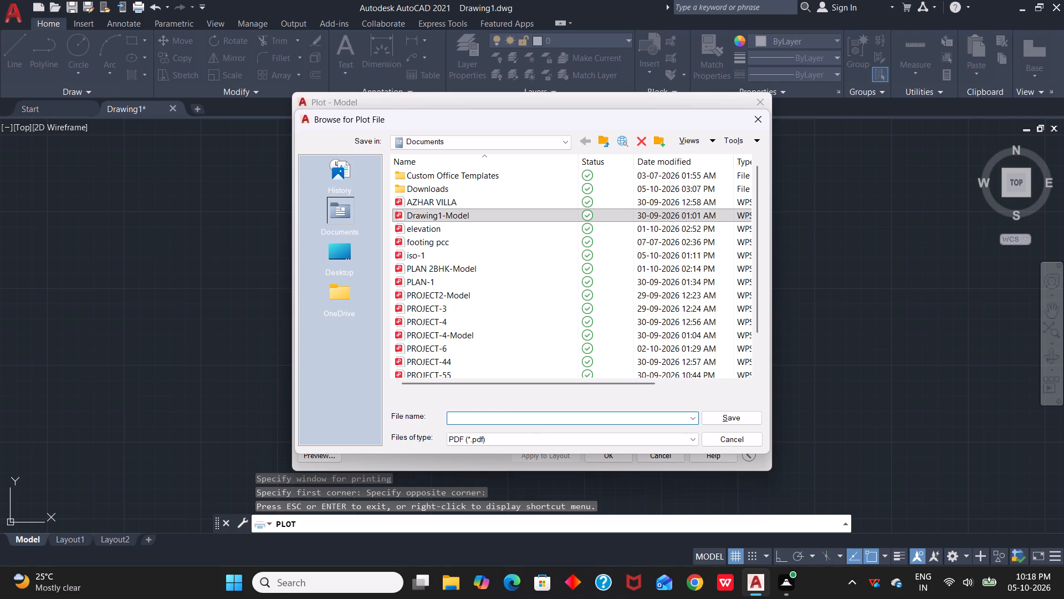
{"action": "type", "text": "101"}
{"action": "left_click", "coordinate": [743, 422]}
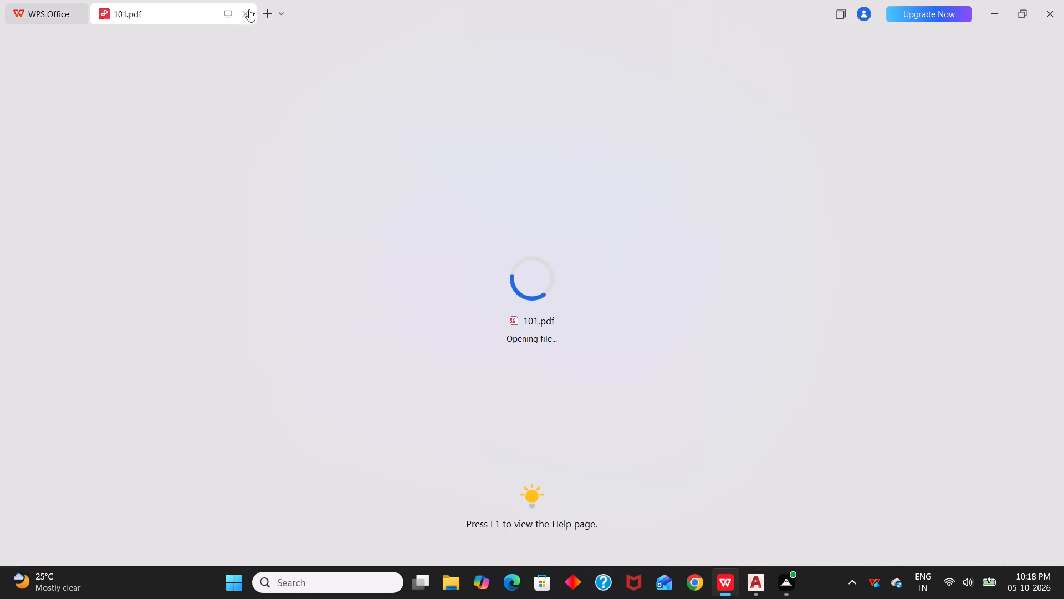
{"action": "left_click", "coordinate": [1051, 7]}
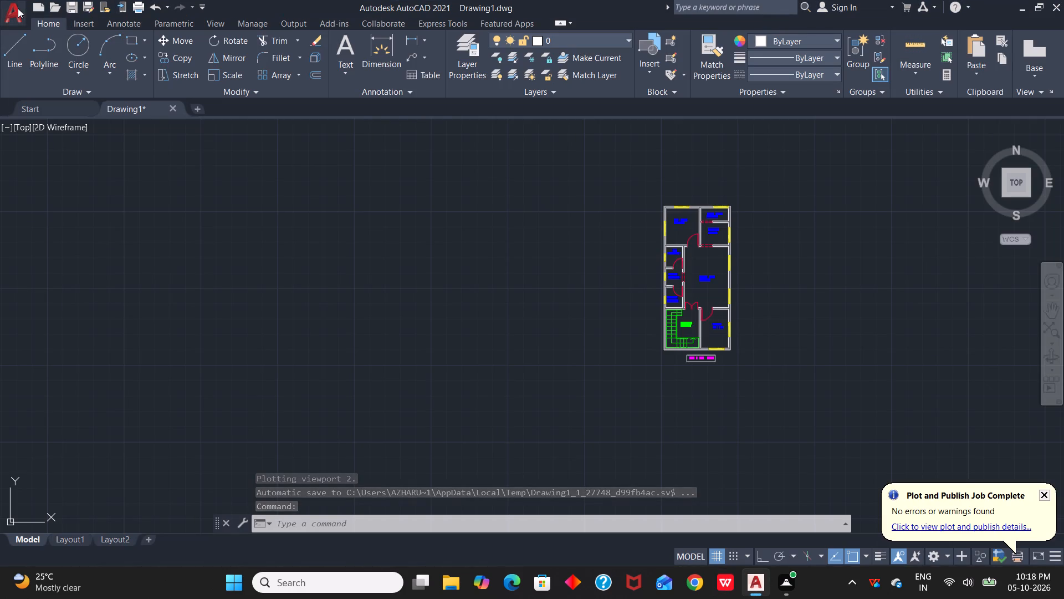
Save the drawing under the new name 101 in Documents as an AutoCAD 2018 drawing.
{"action": "left_click", "coordinate": [9, 6]}
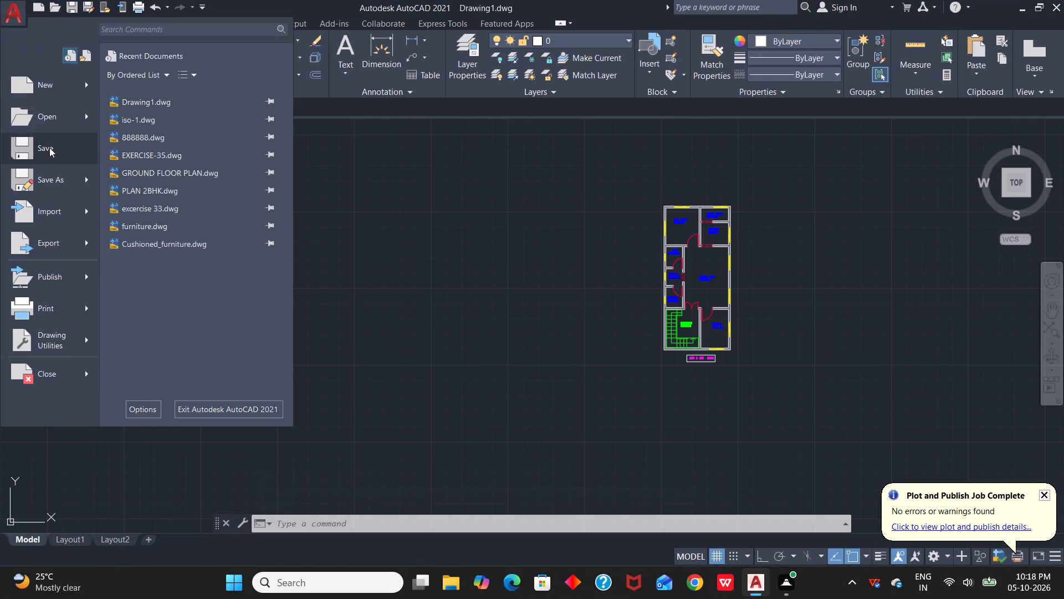
{"action": "left_click", "coordinate": [62, 190]}
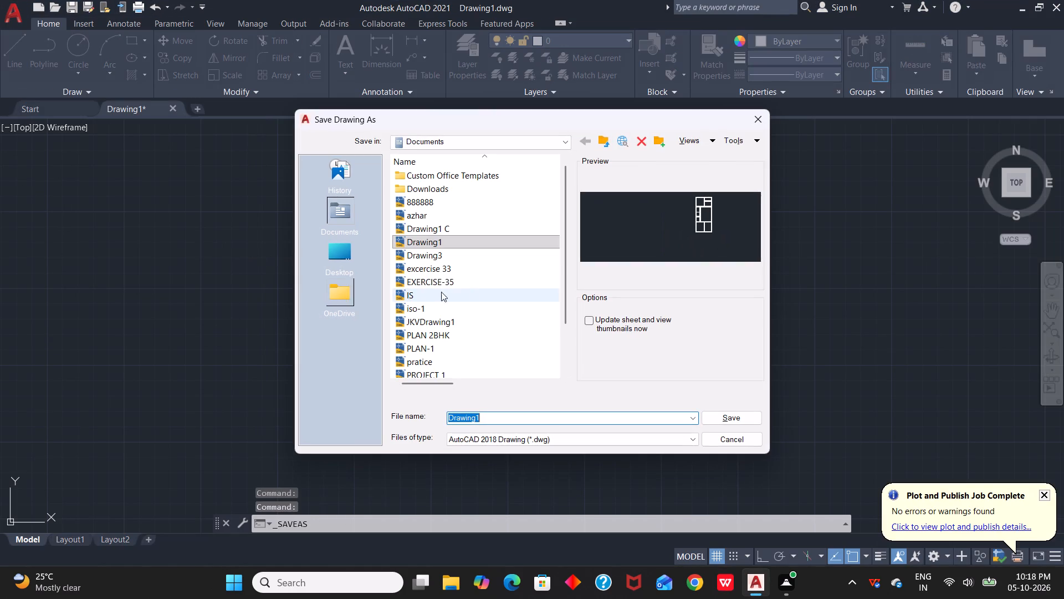
{"action": "key", "text": "BackSpace"}
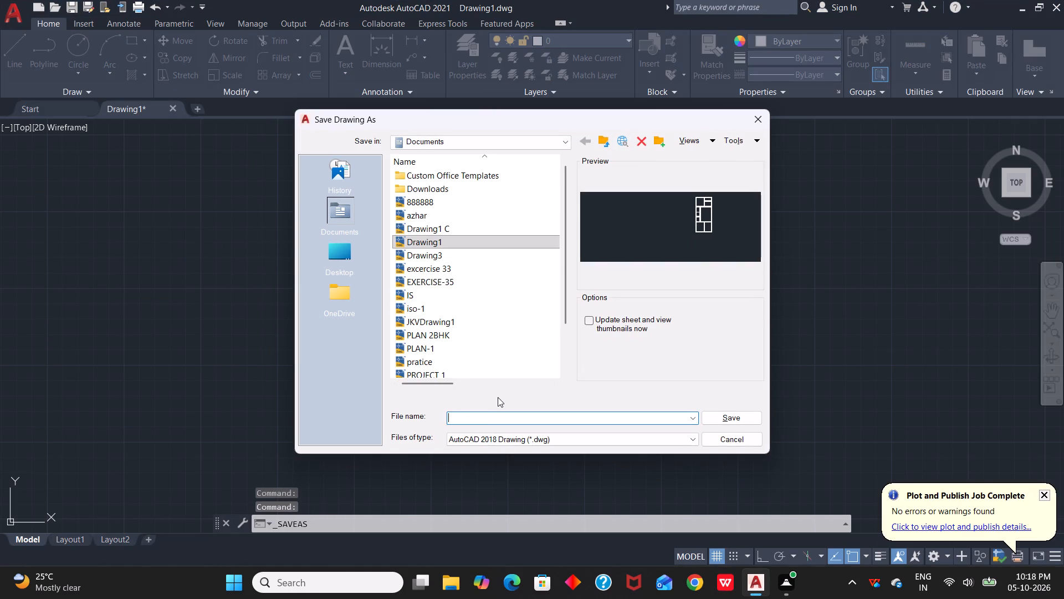
{"action": "type", "text": "101"}
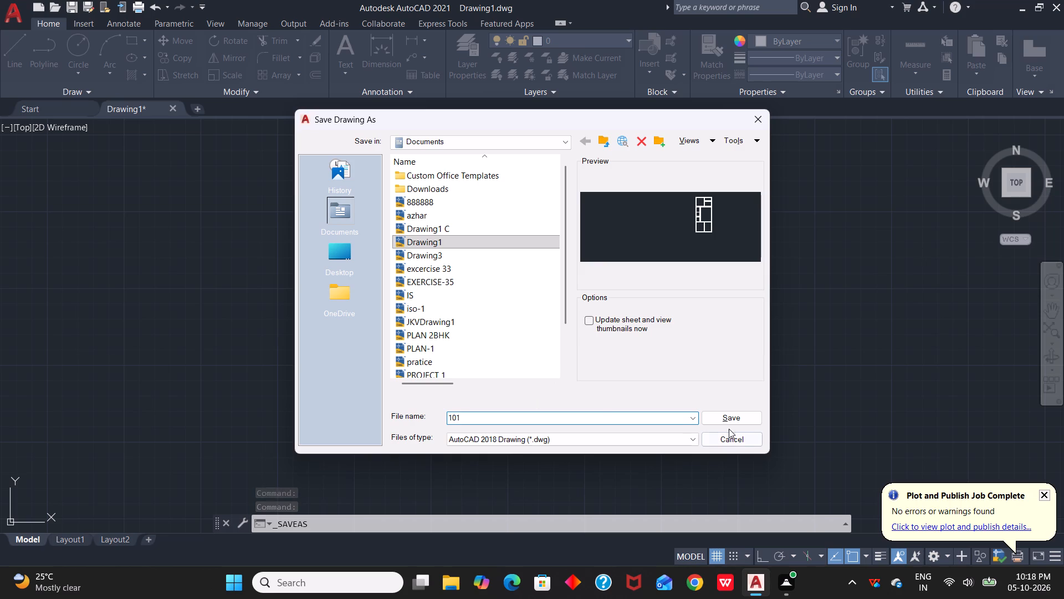
{"action": "left_click", "coordinate": [733, 423]}
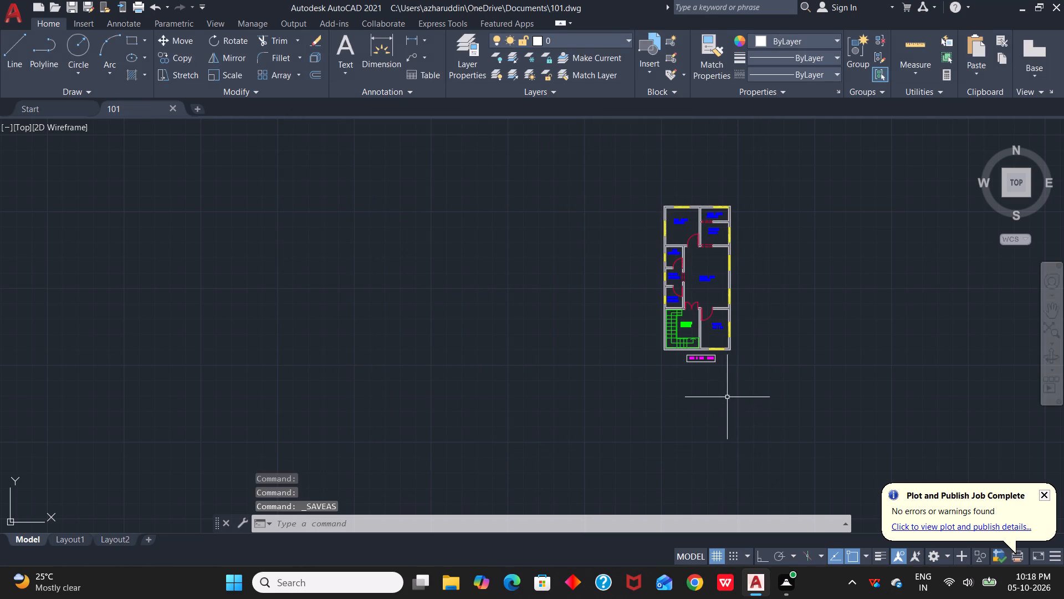